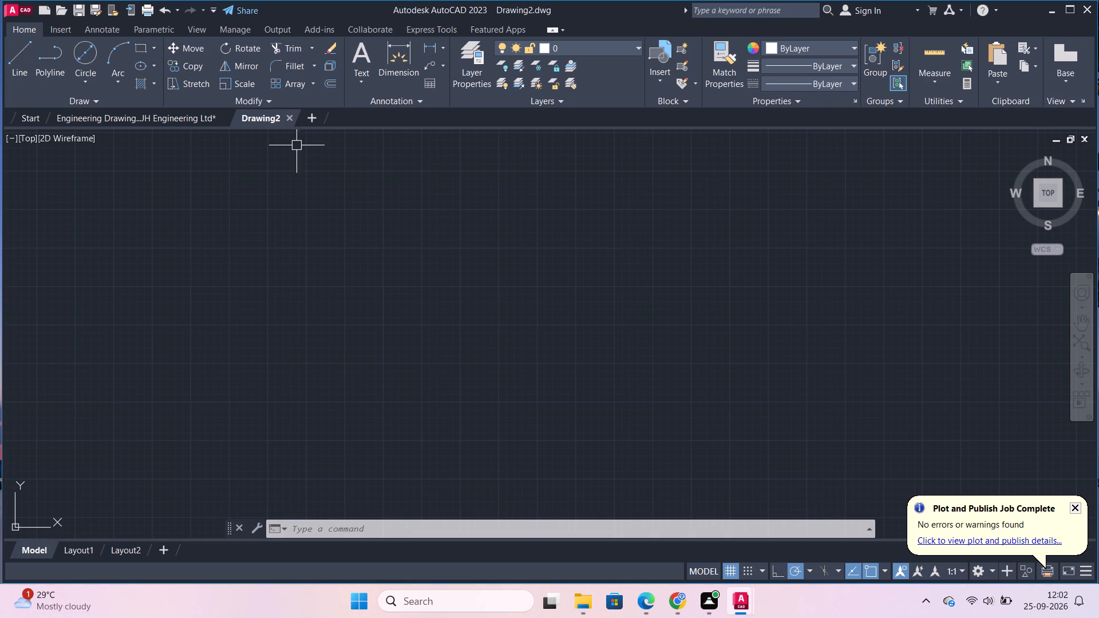
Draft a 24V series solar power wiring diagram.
Turn on command log file recording with LOGFILEON.
text(LOG)
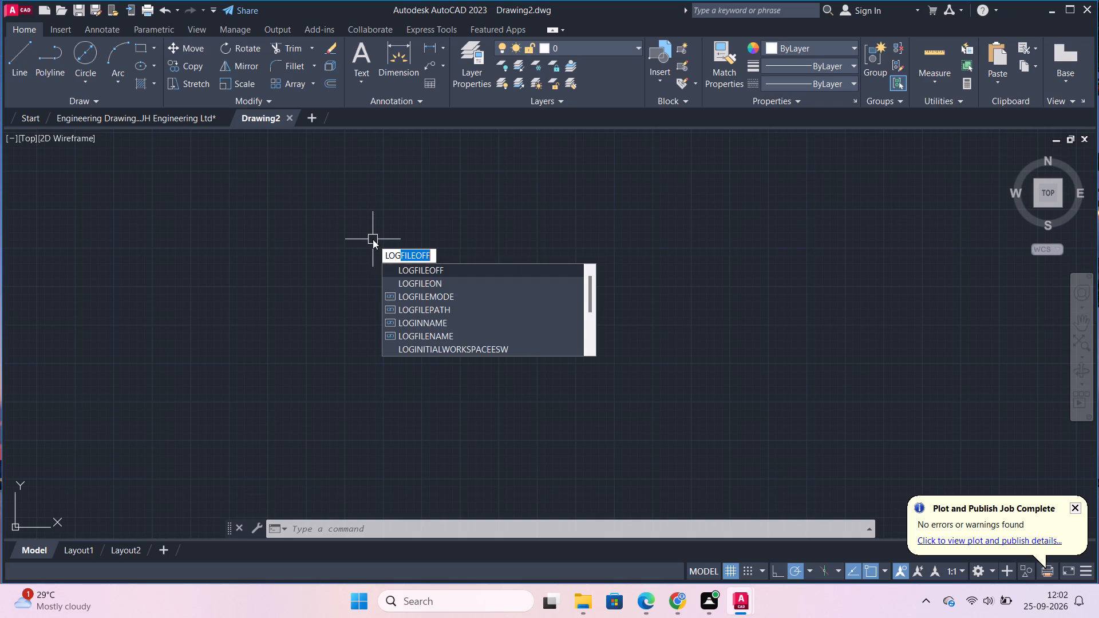
click(425, 280)
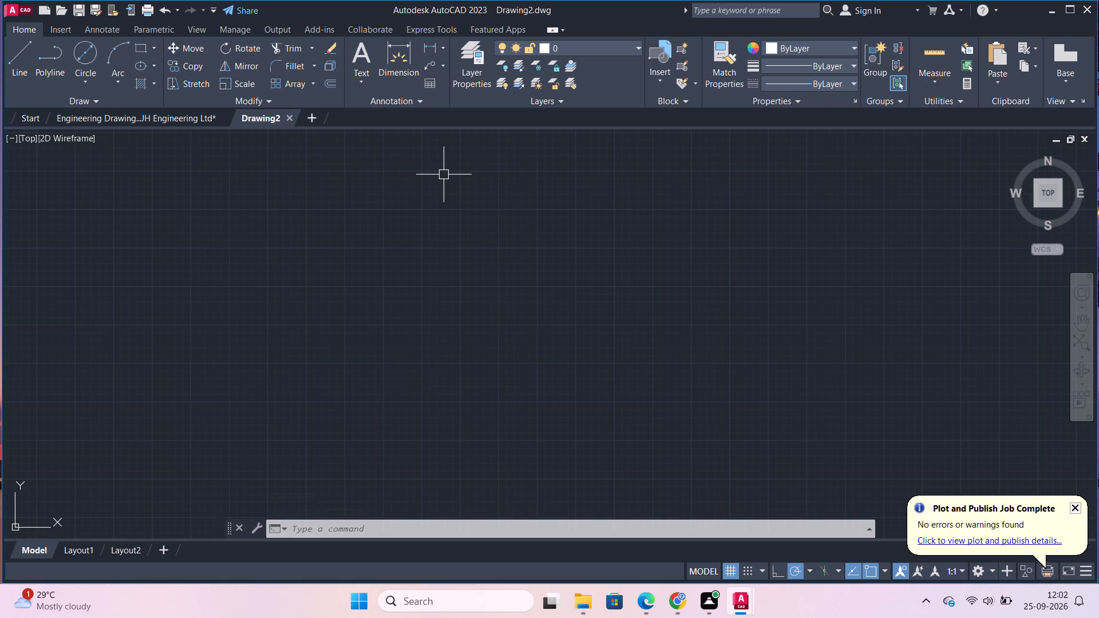
Set the model space limits from 0,0 to 297,210.
text(LIMITS)
click(483, 205)
key(0)
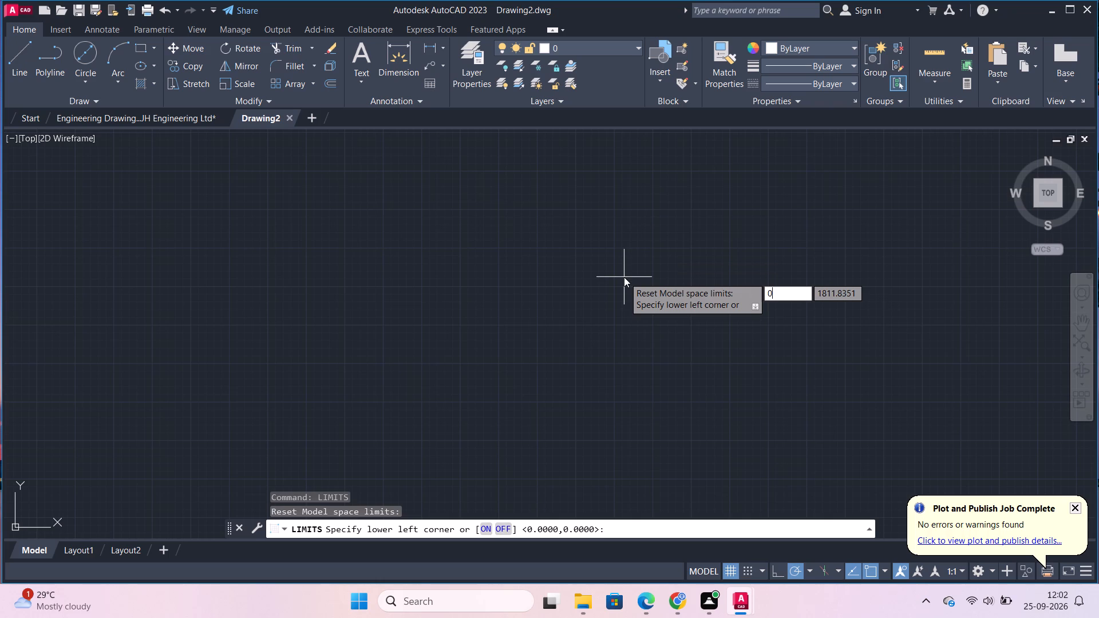
text(,0)
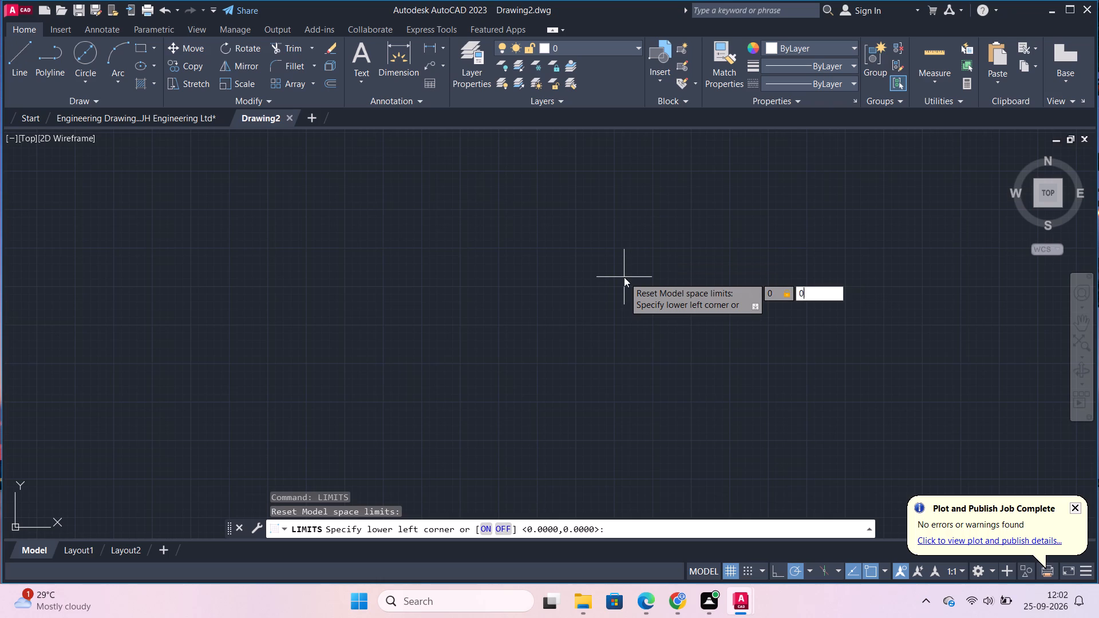
key(Return)
text(297)
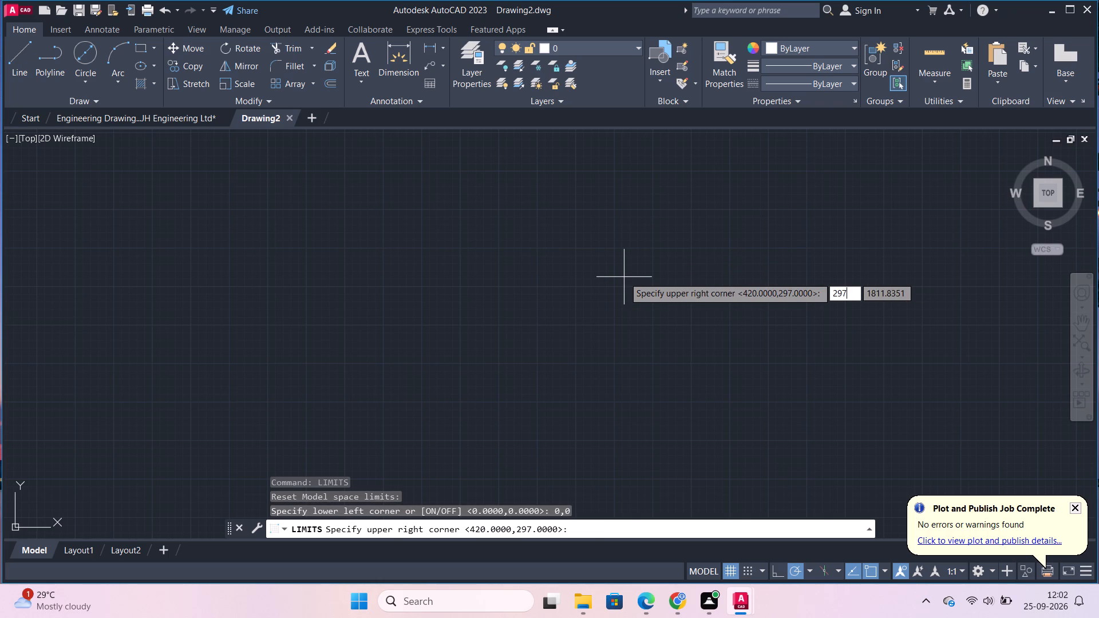
text(,210)
key(Return)
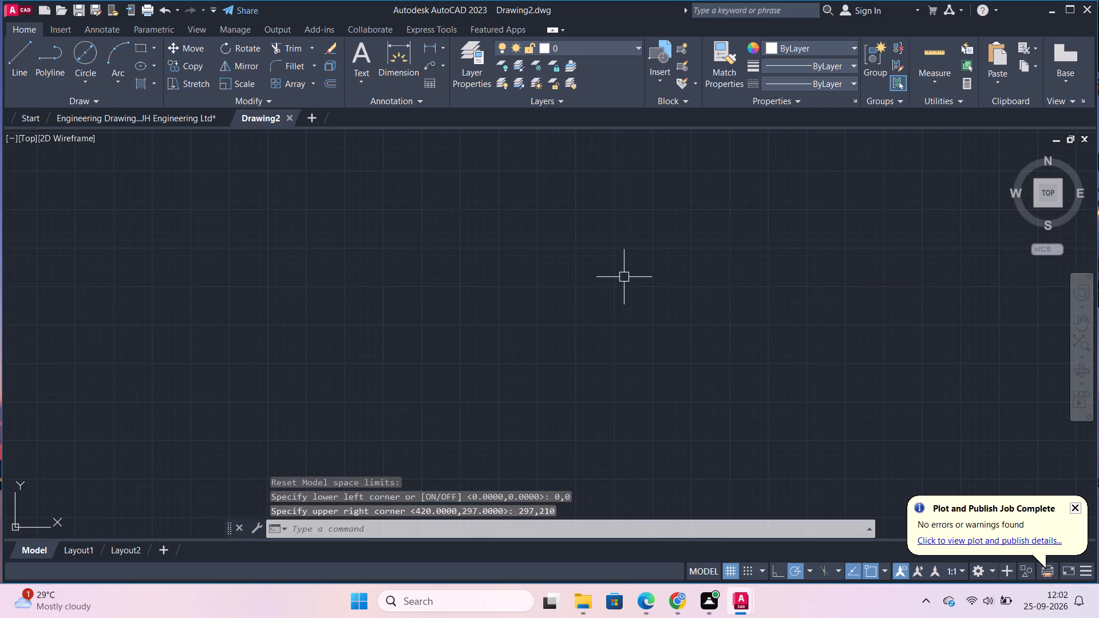
Turn off the display of the grid beyond the limits in the drafting settings.
text(DS)
key(Return)
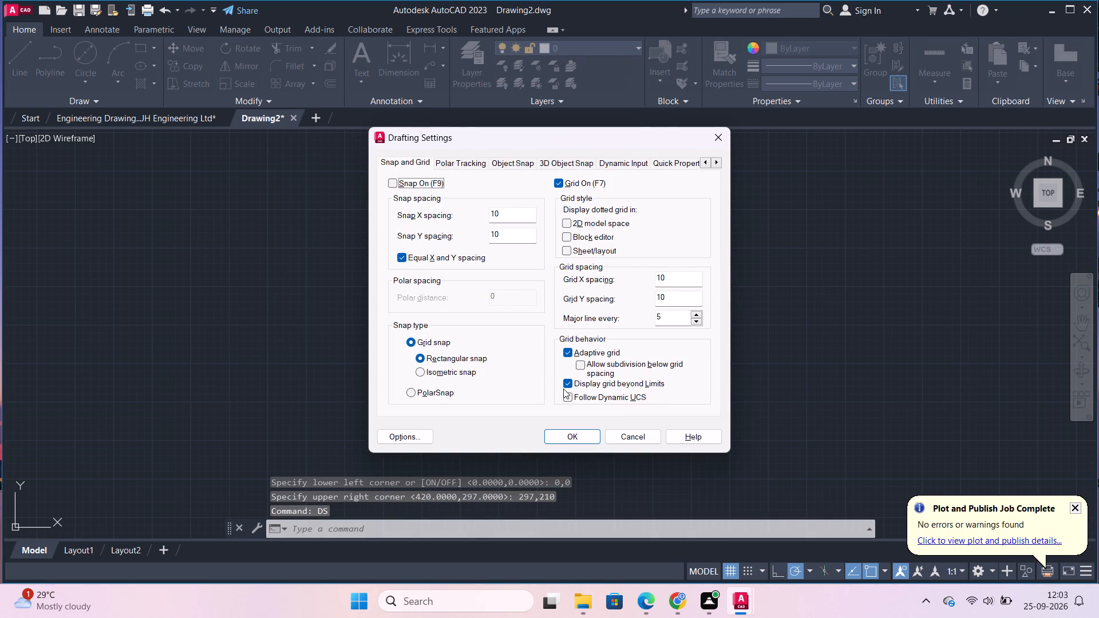
click(562, 379)
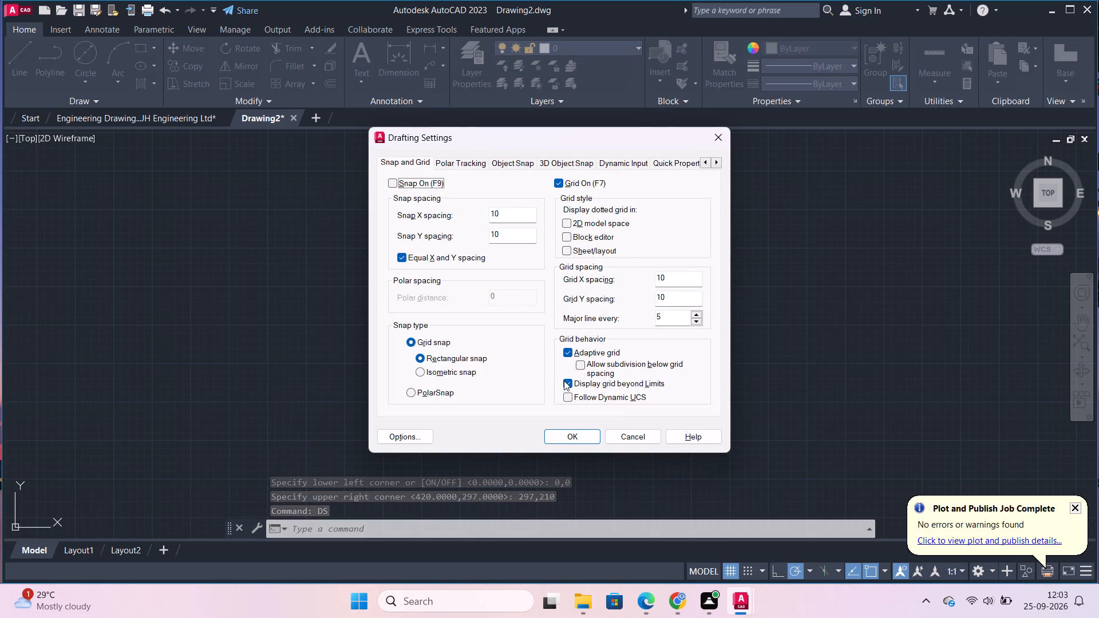
click(565, 381)
click(590, 438)
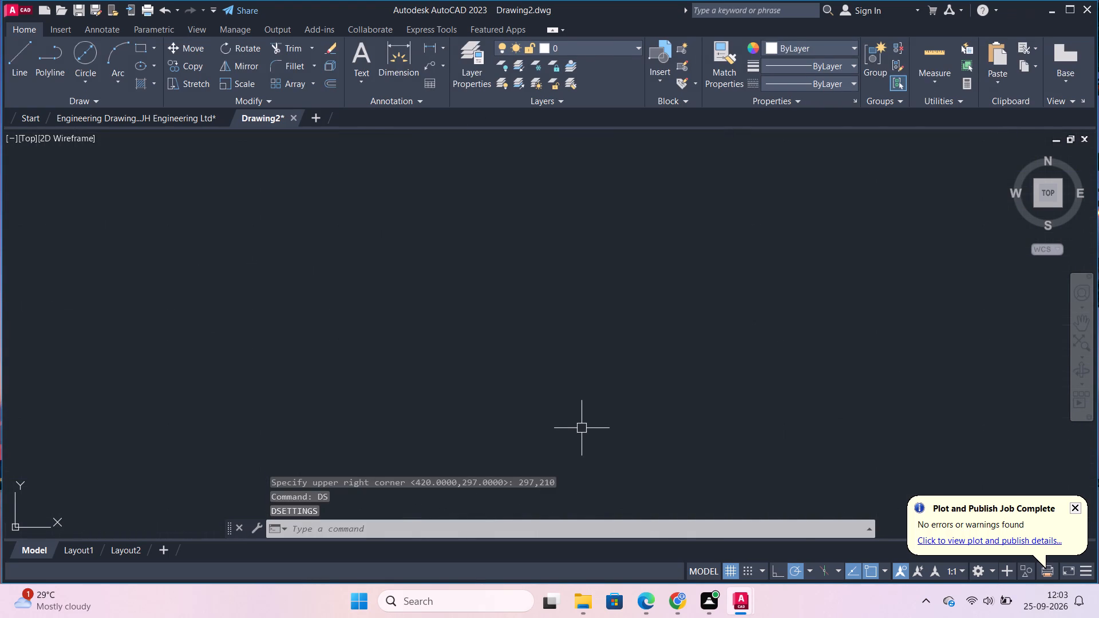
Draw a rectangle 25 wide and 35 high near the upper-left corner of the drawing limits.
scroll(582, 426, down, 3)
scroll(484, 453, up, 2)
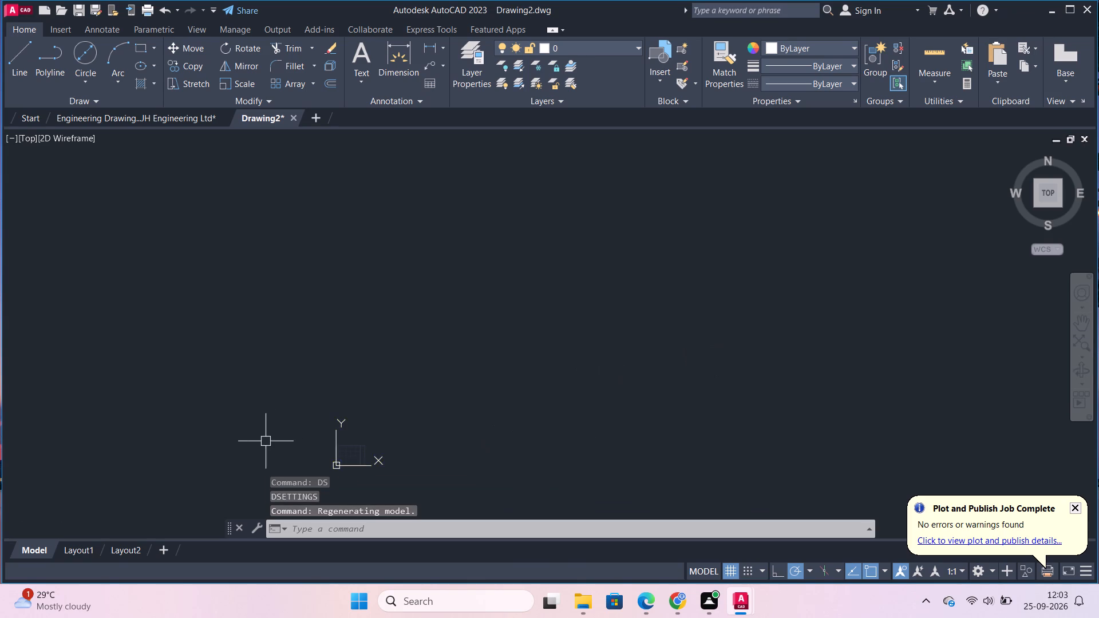
middle_drag(278, 441, 494, 303)
scroll(580, 327, up, 4)
scroll(513, 297, up, 2)
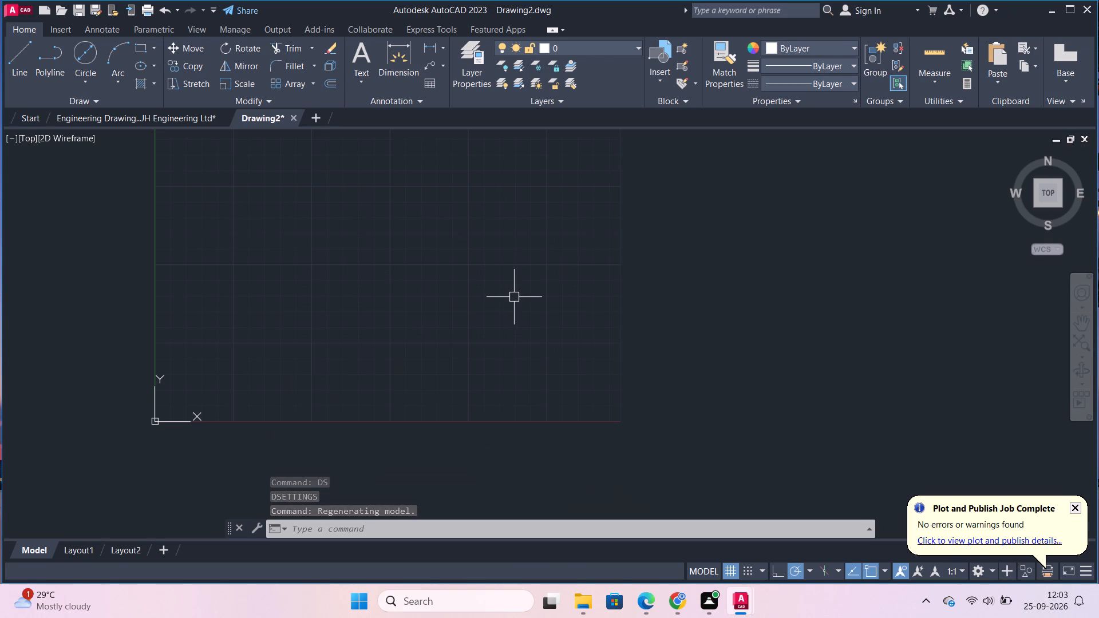
middle_drag(529, 266, 644, 360)
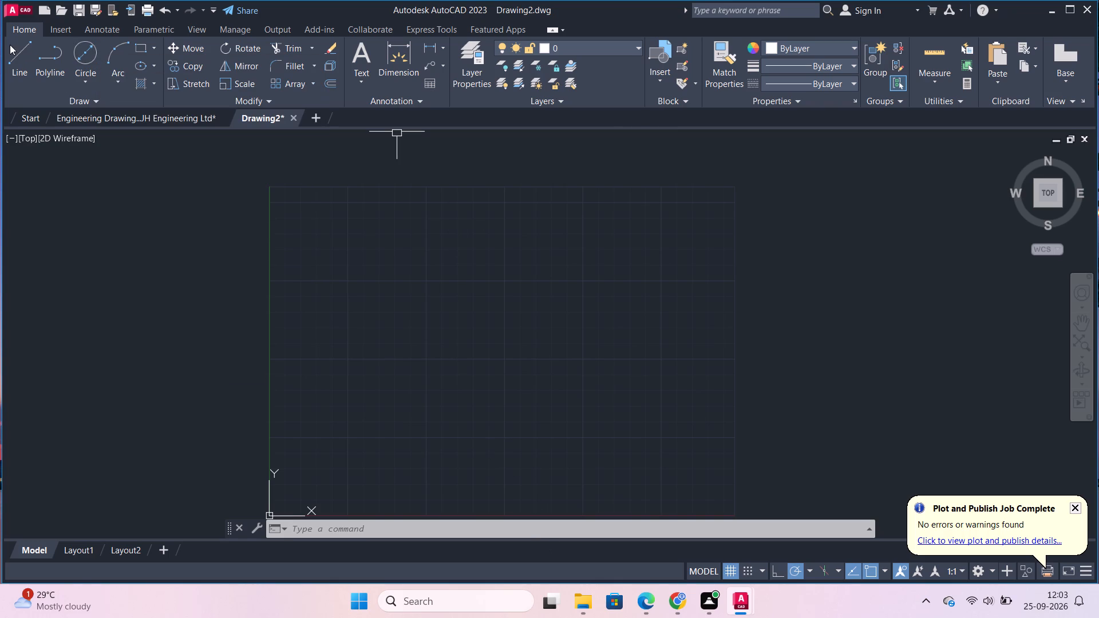
click(137, 42)
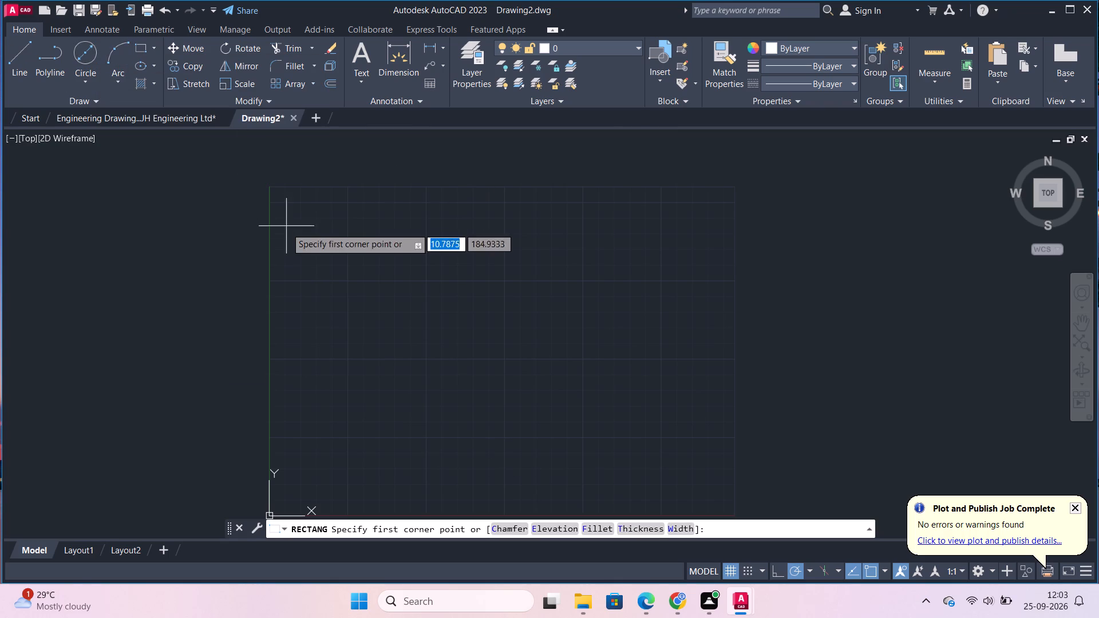
click(317, 241)
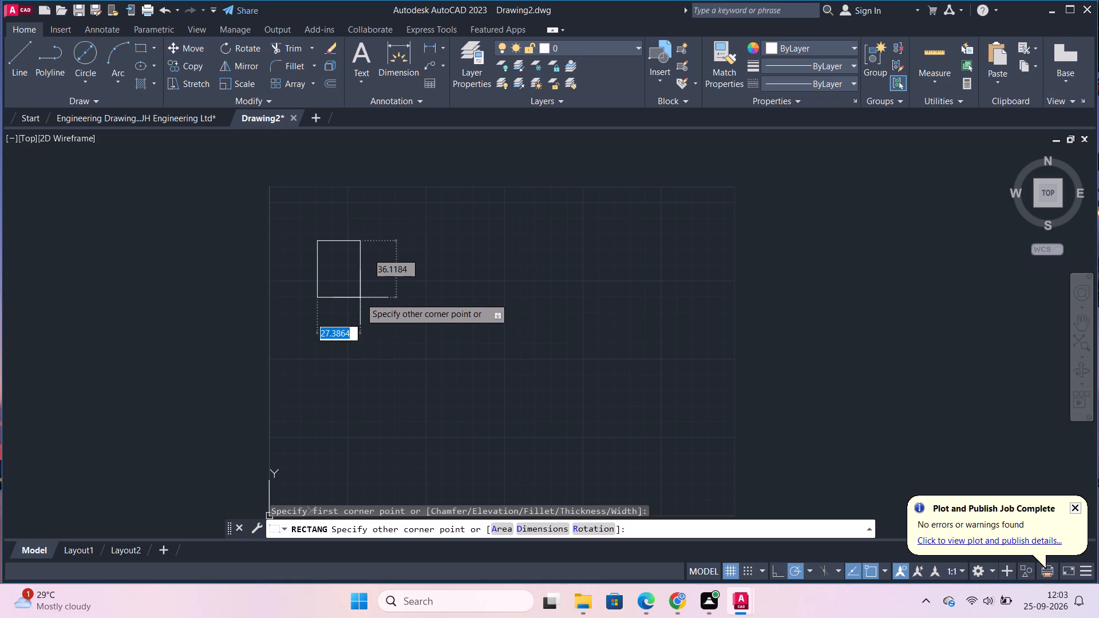
text(25)
key(Tab)
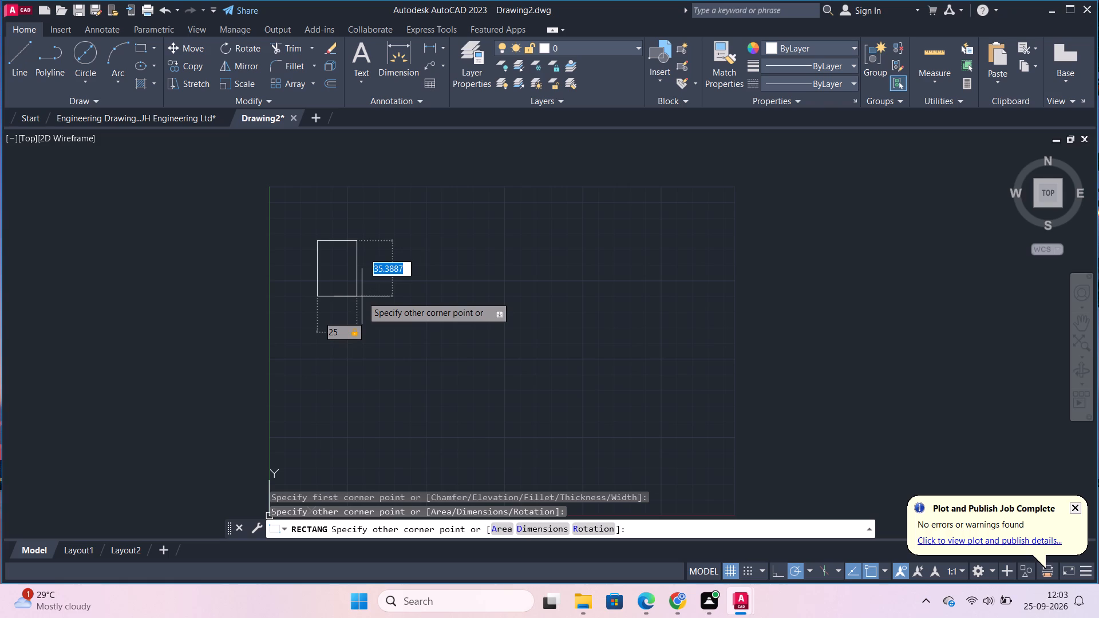
text(35)
key(Return)
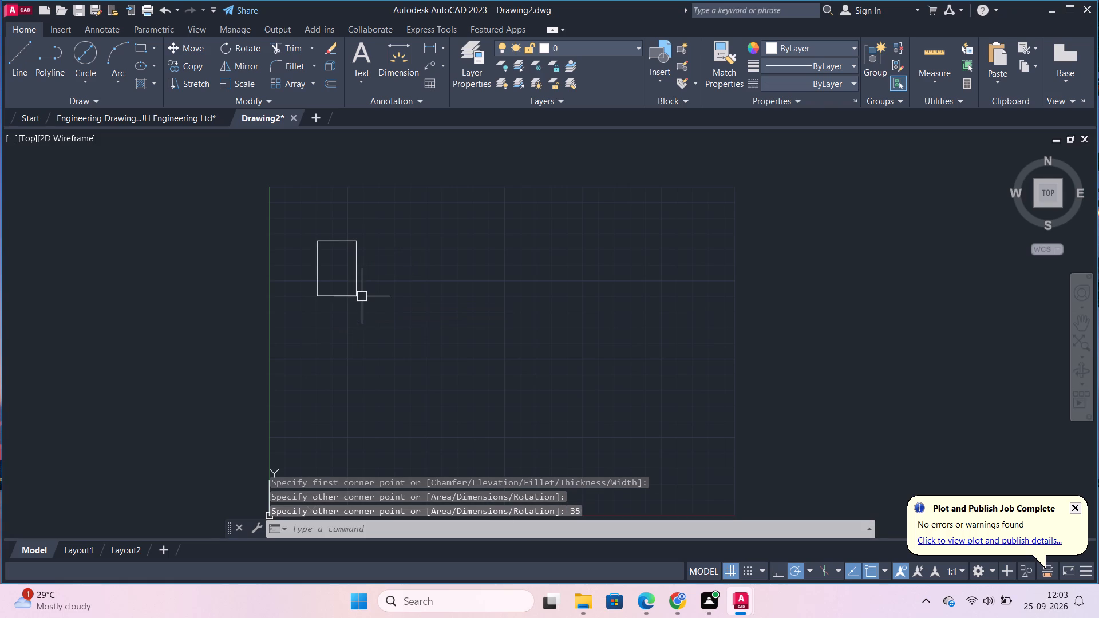
Copy the 25 by 35 rectangle horizontally to the right by about 43.7 units.
scroll(447, 297, up, 1)
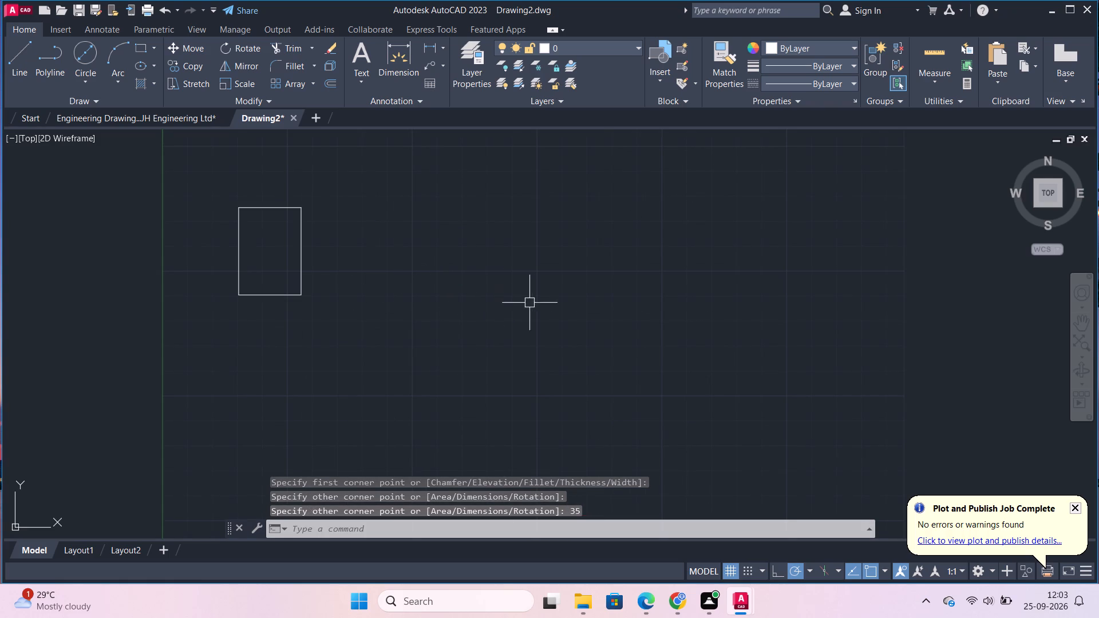
scroll(603, 309, down, 1)
middle_drag(425, 360, 496, 318)
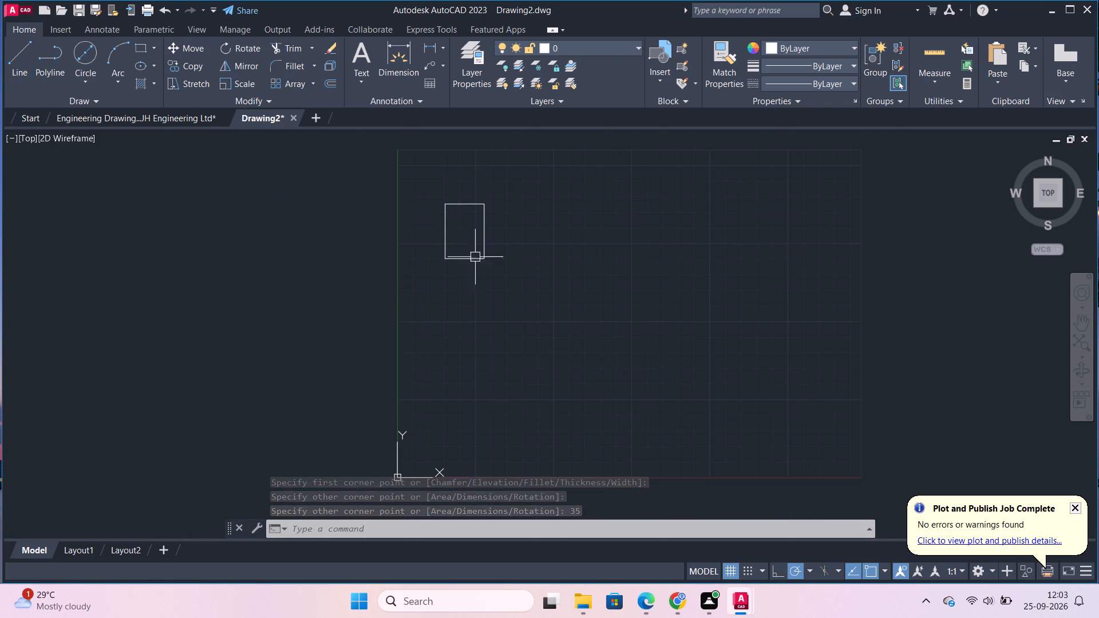
click(419, 181)
click(545, 343)
text(CO)
key(Return)
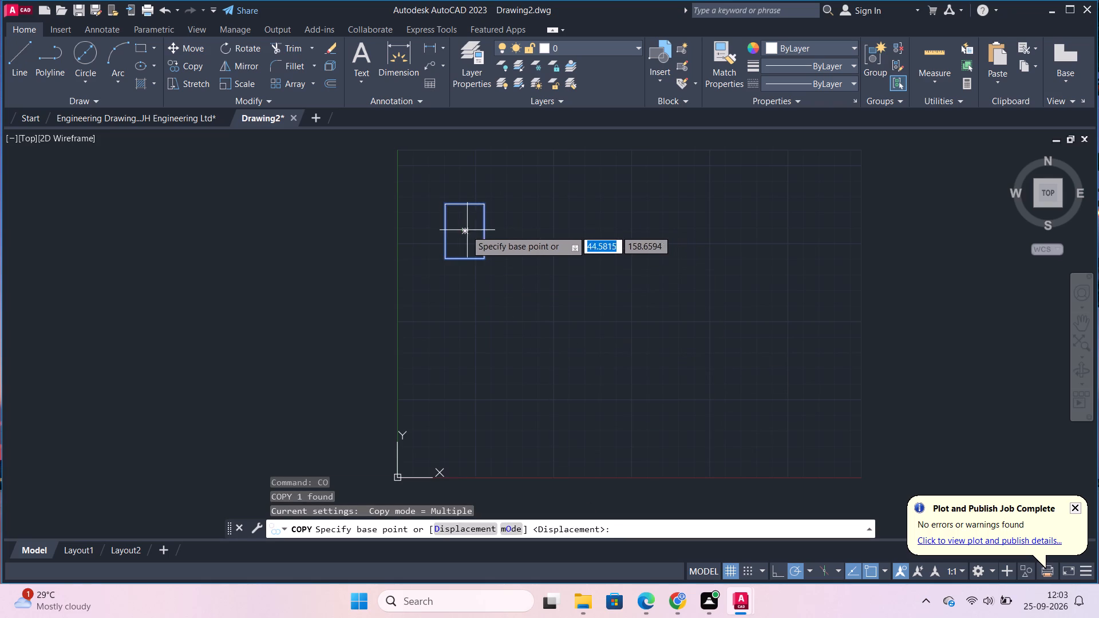
click(465, 230)
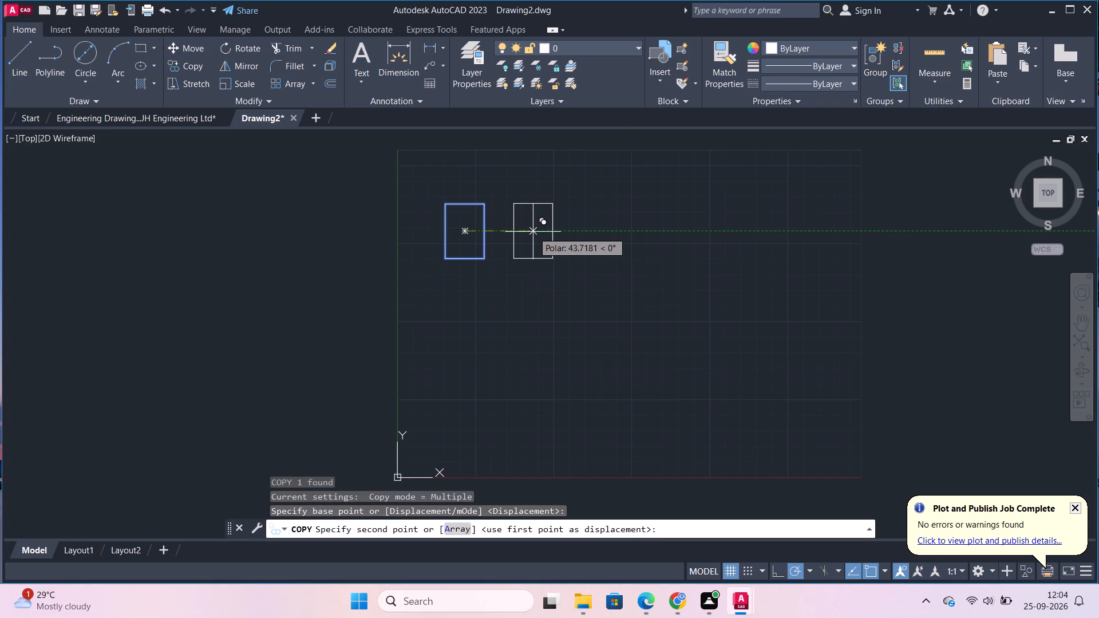
click(533, 232)
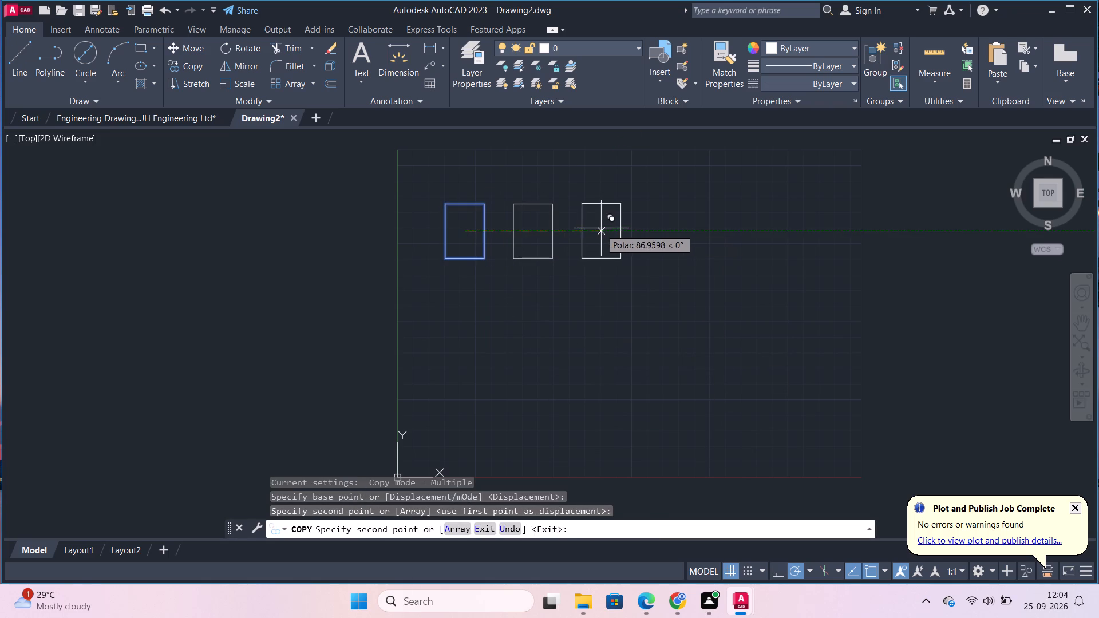
key(Escape)
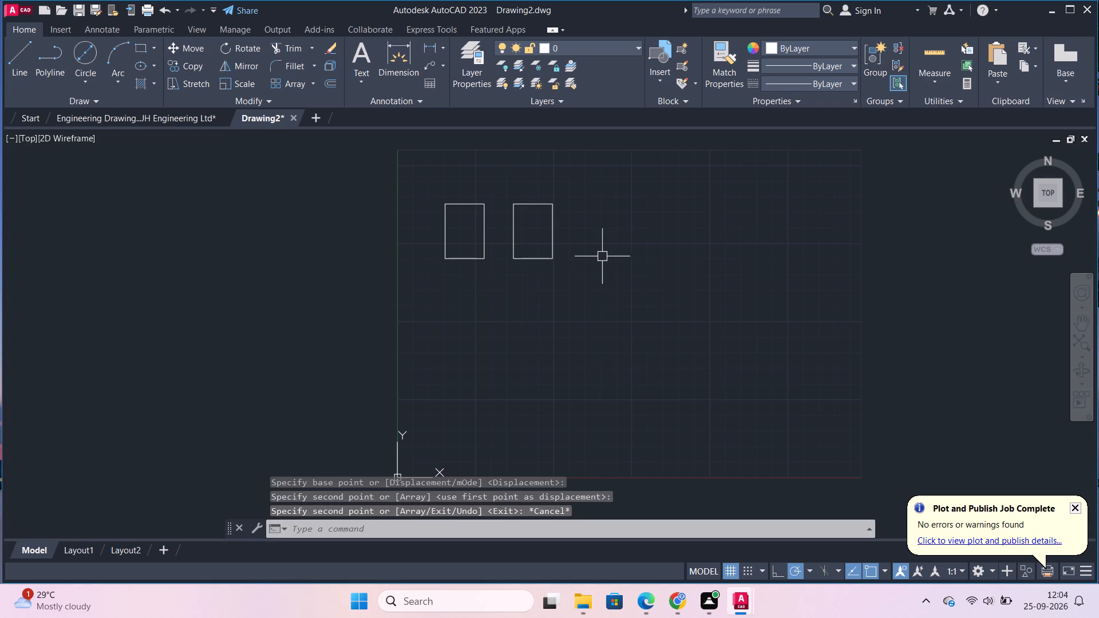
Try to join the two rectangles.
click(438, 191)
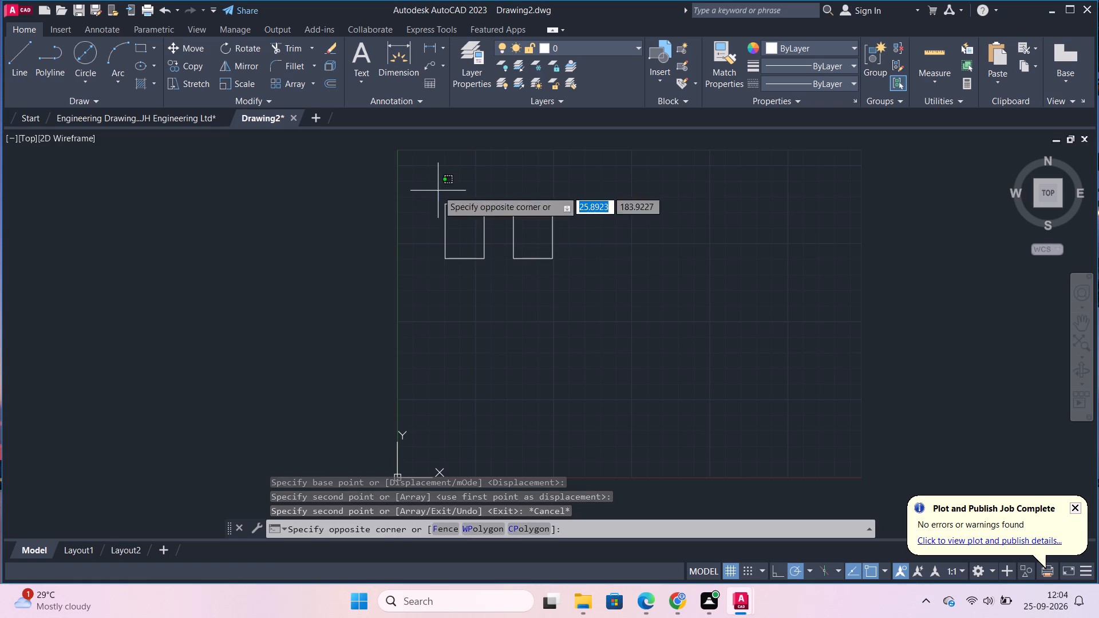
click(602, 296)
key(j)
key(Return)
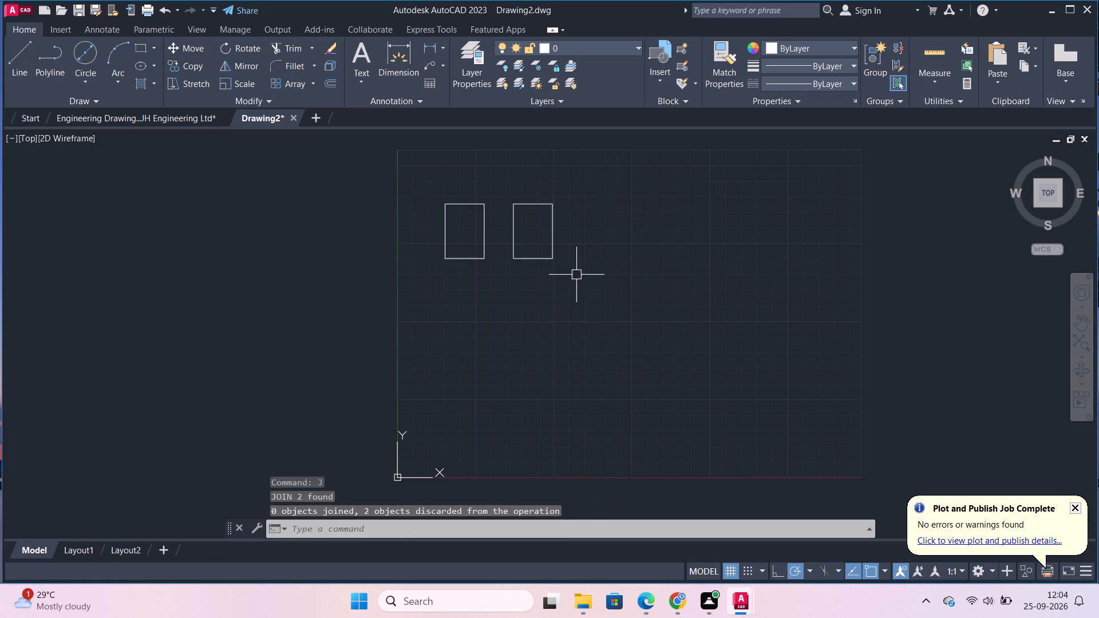
Offset both rectangles outward by 6 units.
key(o)
key(Return)
key(Return)
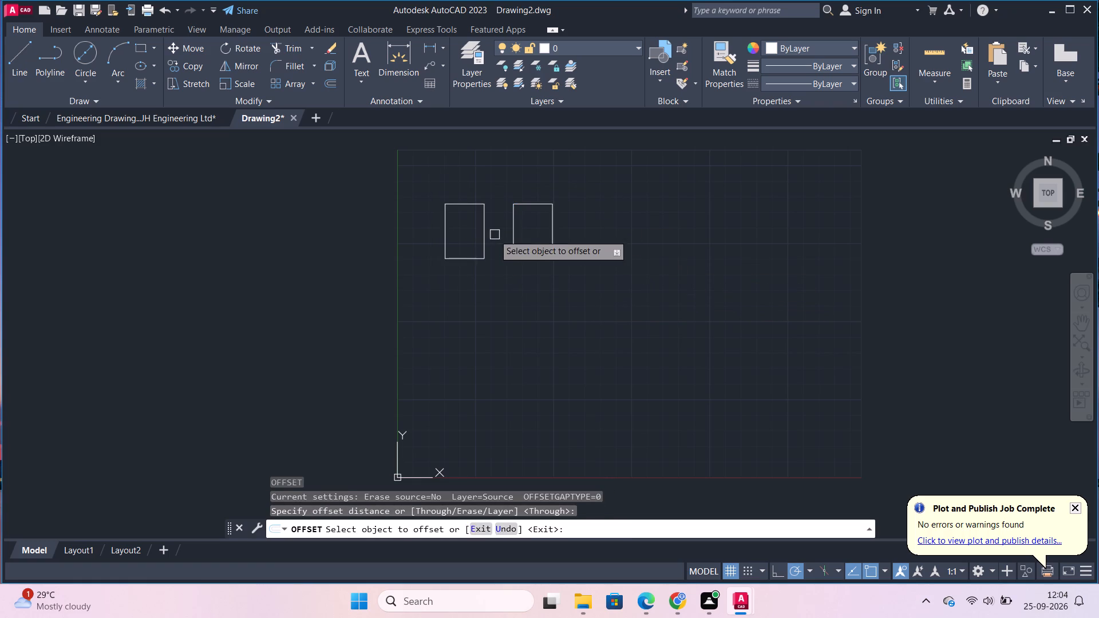
click(481, 233)
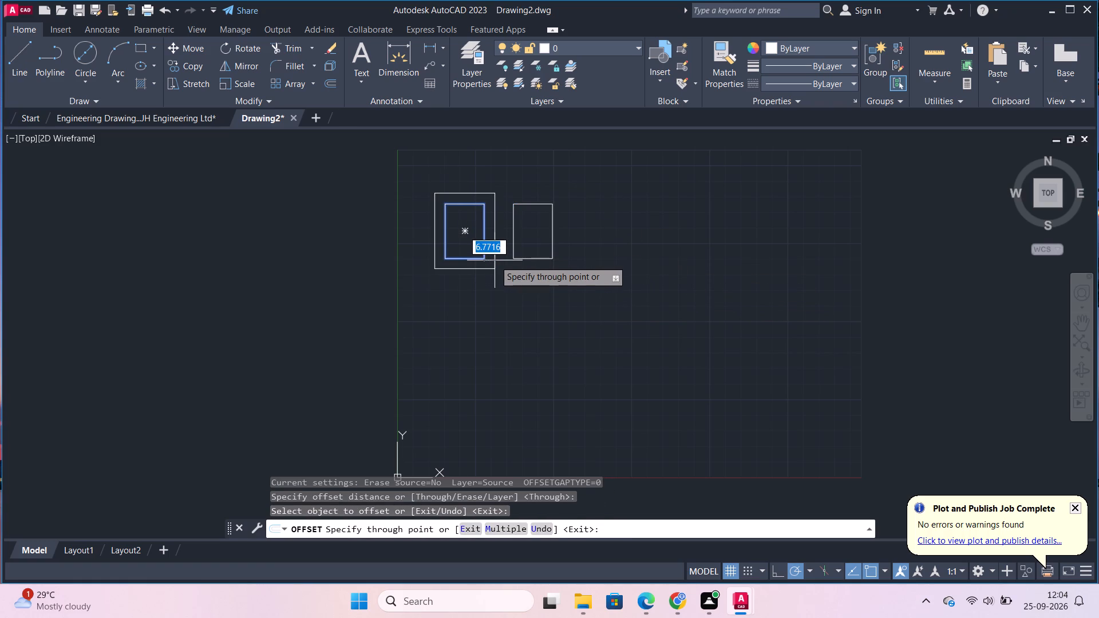
key(6)
key(Return)
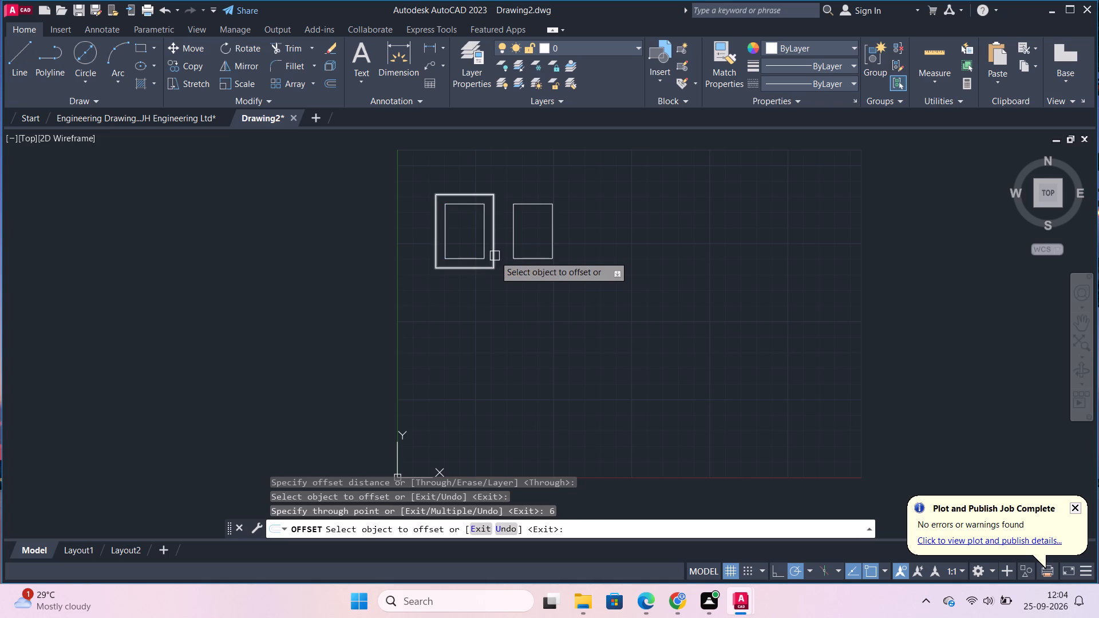
click(548, 237)
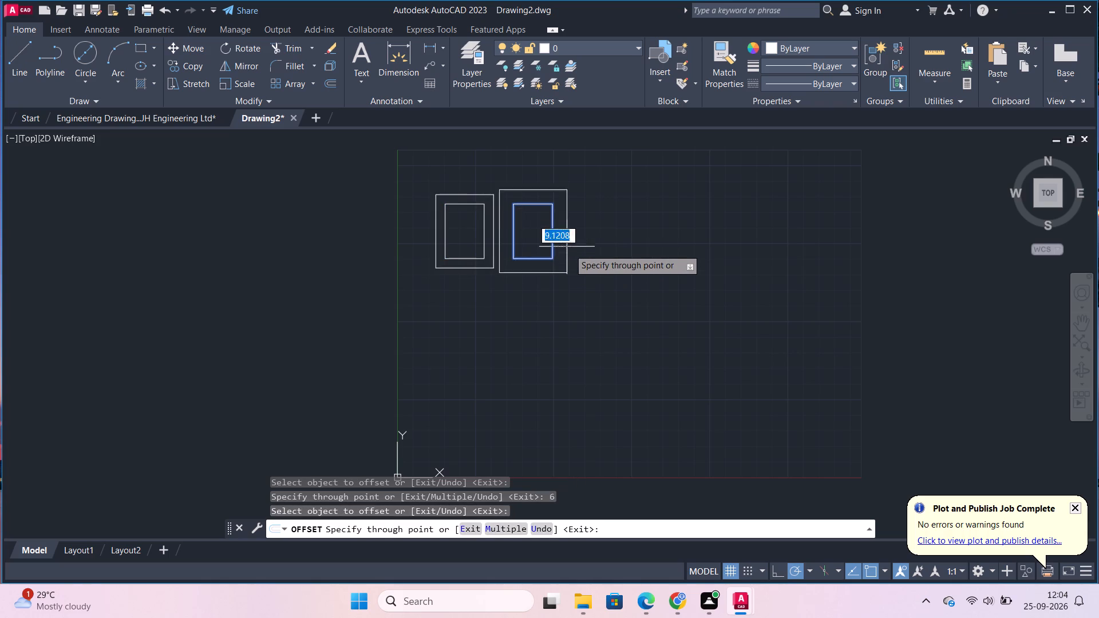
key(6)
key(Return)
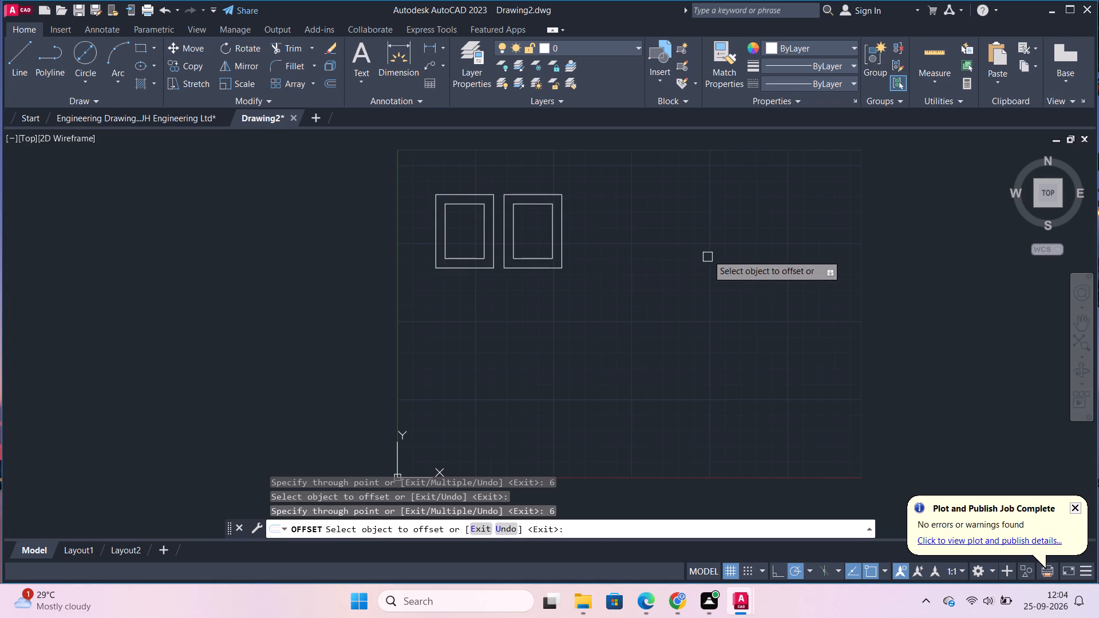
key(Escape)
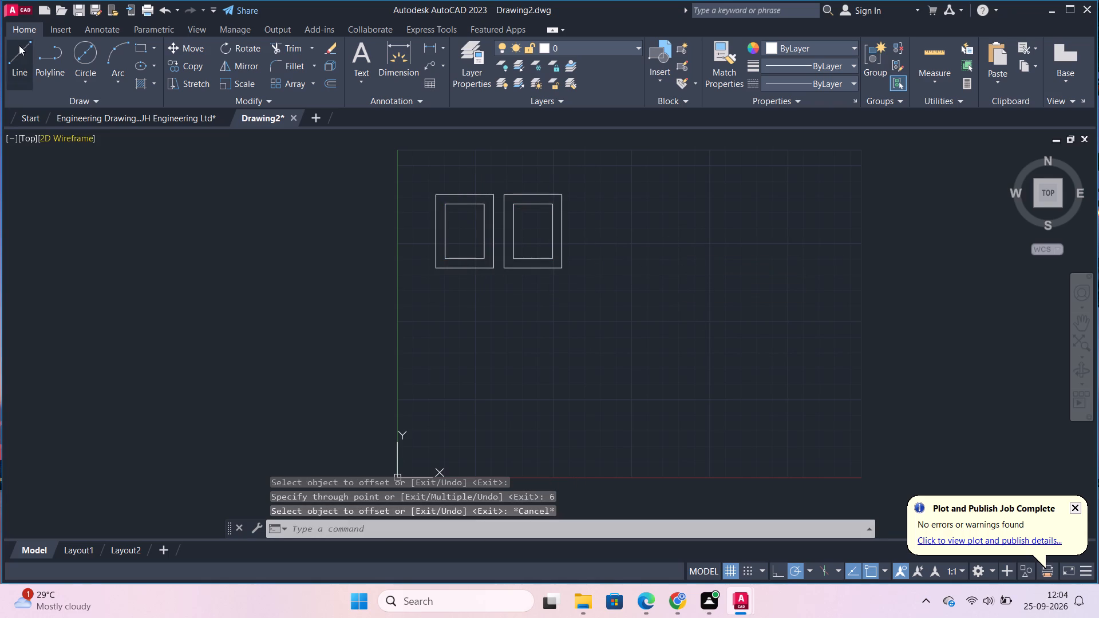
Draw a vertical centre line 35 long in each of the two inner rectangles, from top midpoint to bottom midpoint.
click(19, 45)
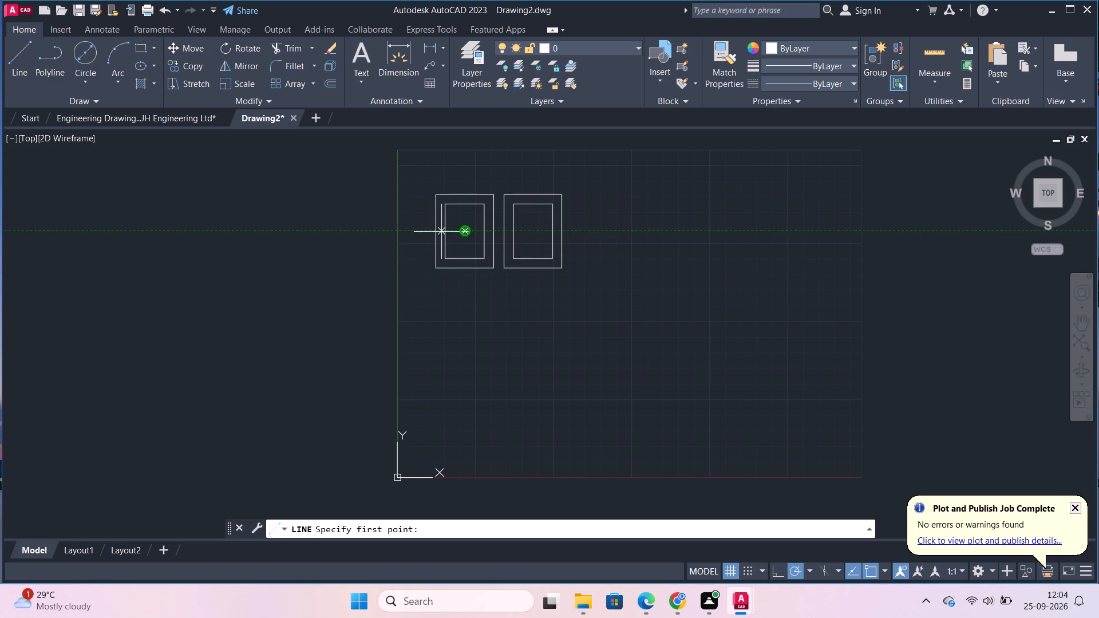
click(467, 203)
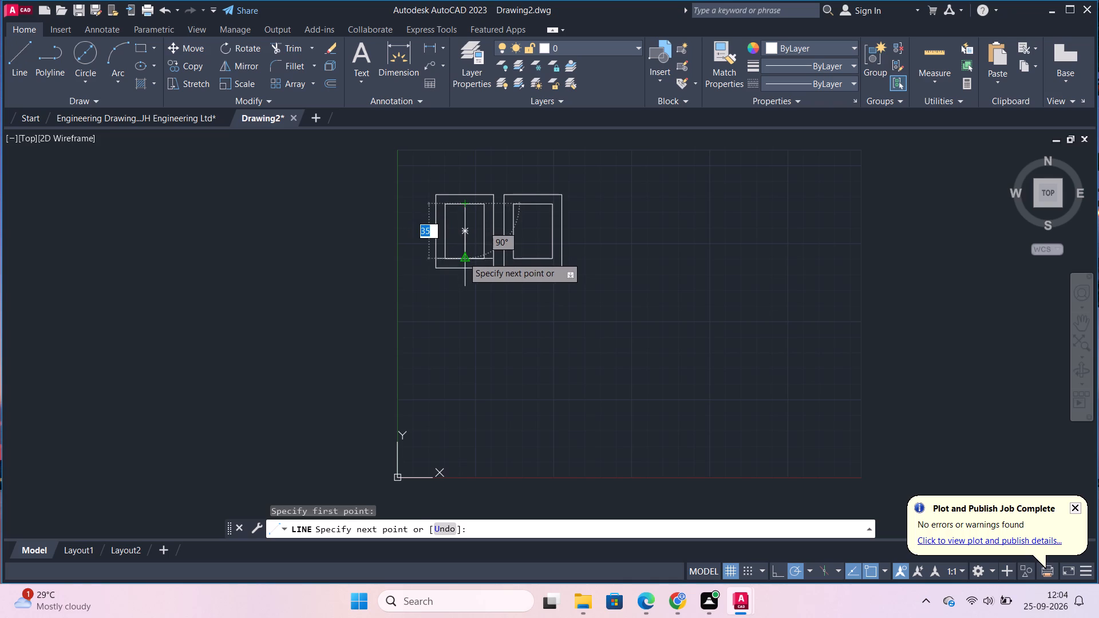
click(463, 257)
key(Escape)
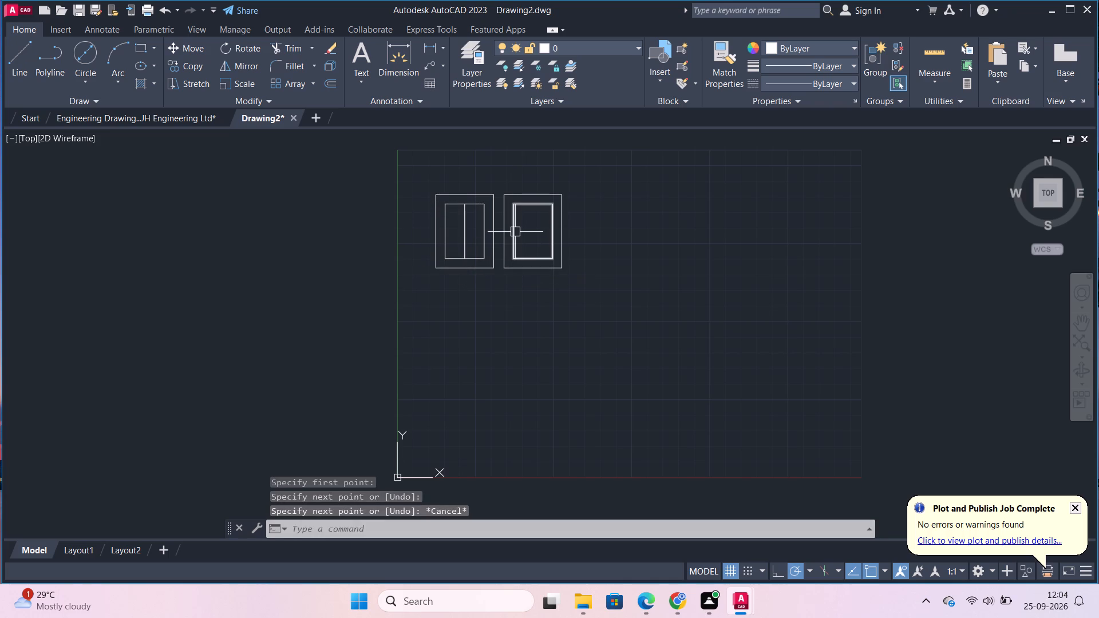
key(space)
click(535, 204)
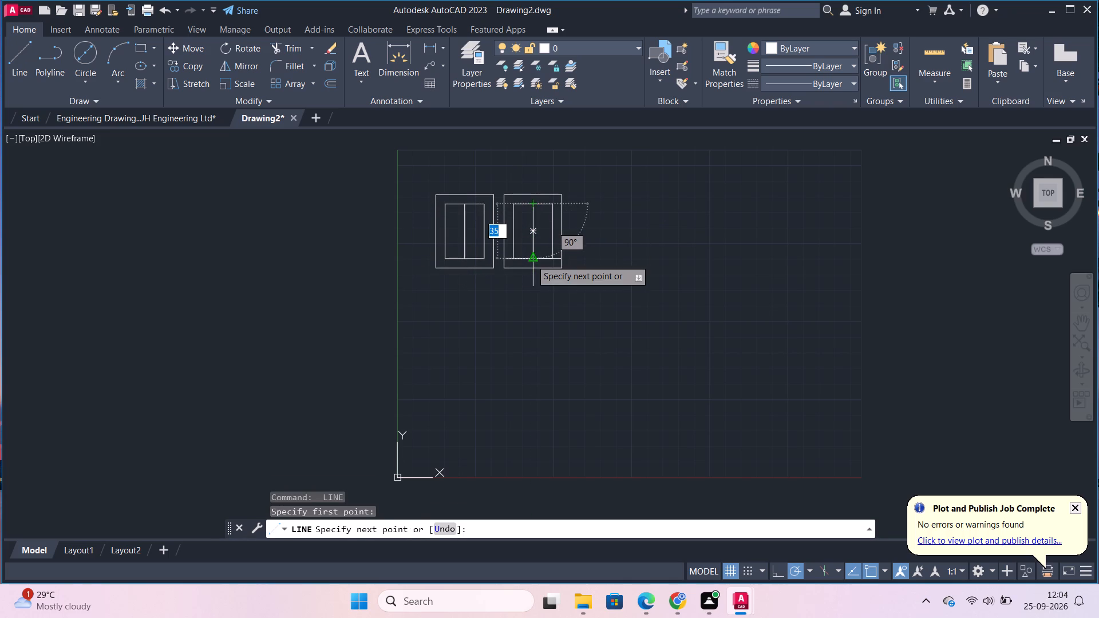
click(531, 260)
key(Escape)
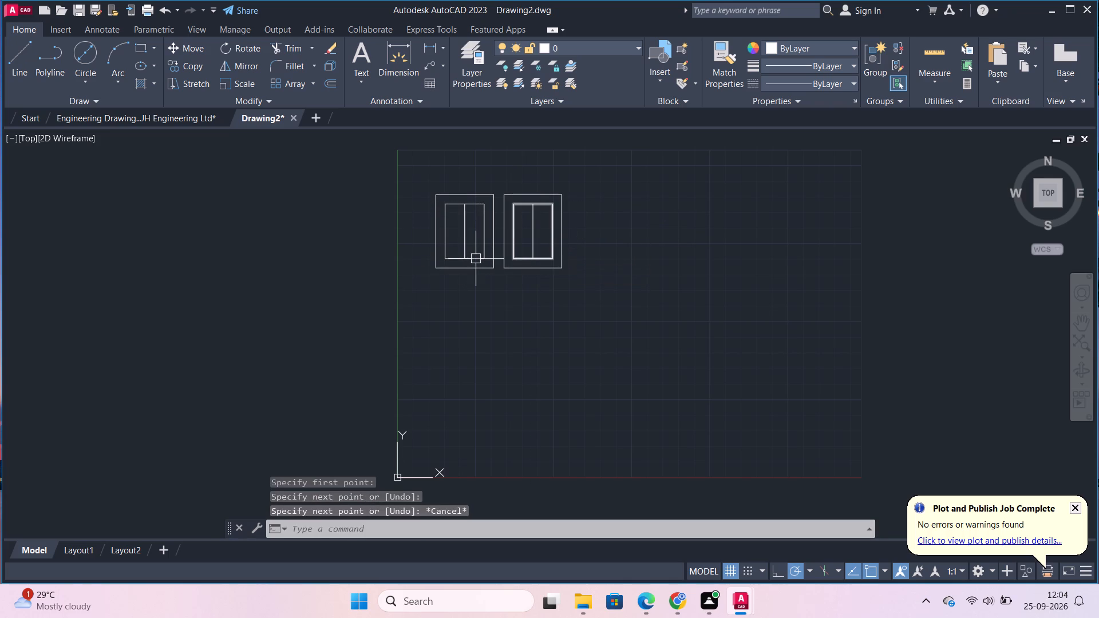
Draw a horizontal centre line across each of the two inner rectangles, between the midpoints of their vertical sides.
click(16, 54)
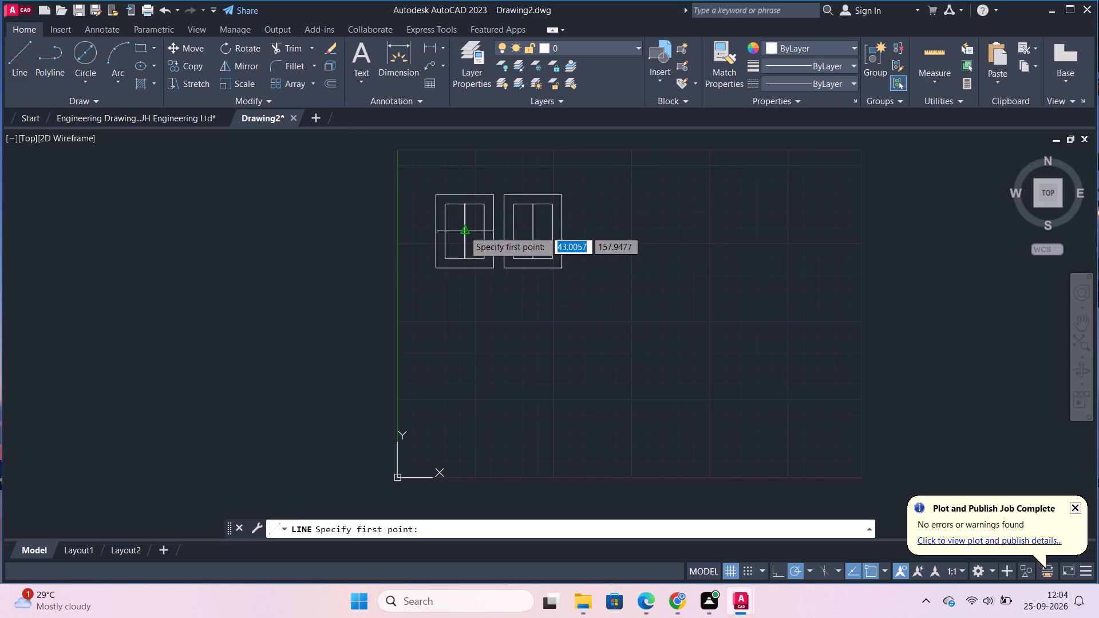
click(446, 231)
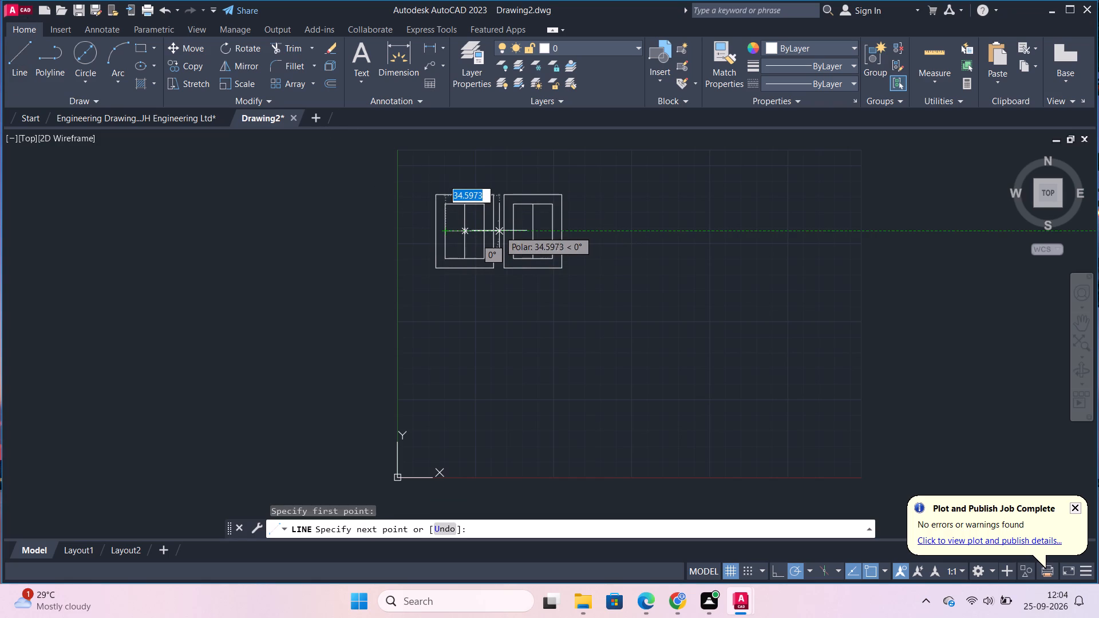
click(483, 231)
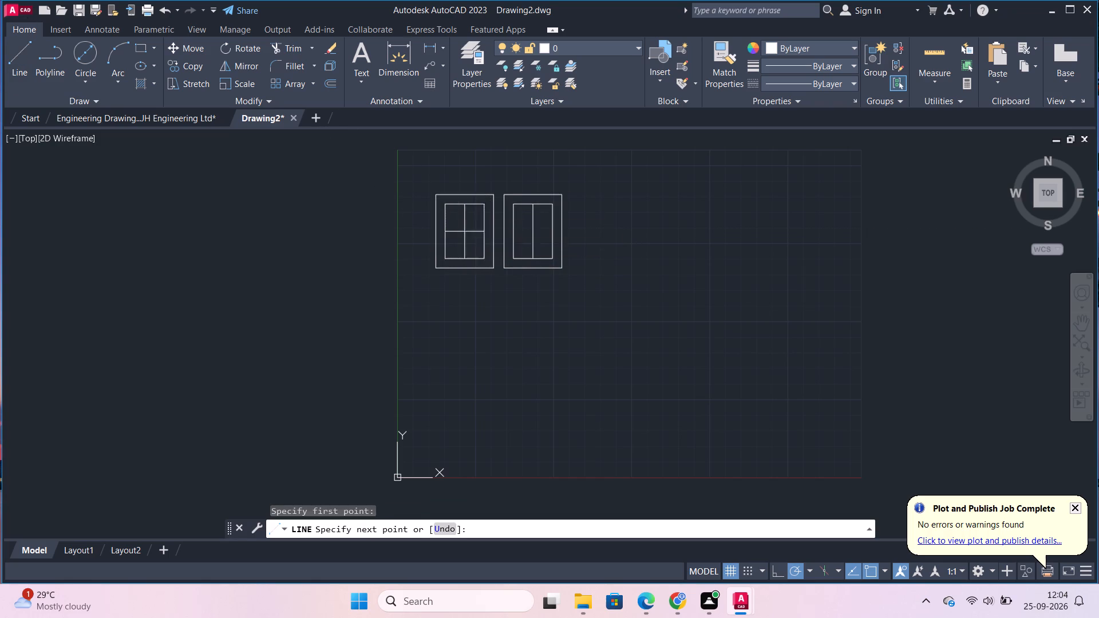
key(Escape)
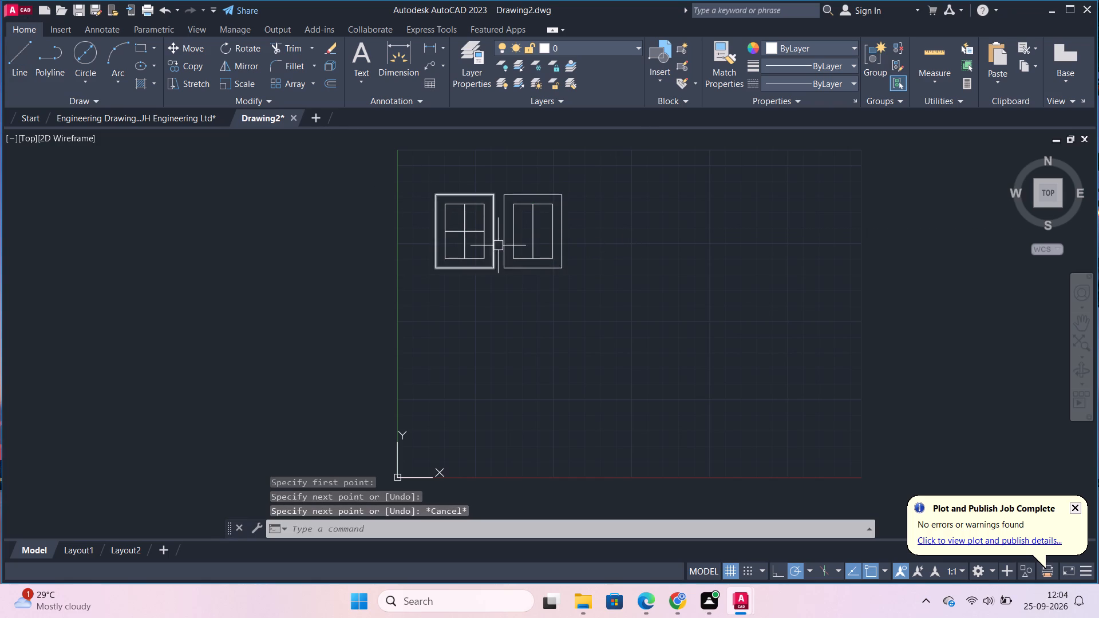
key(space)
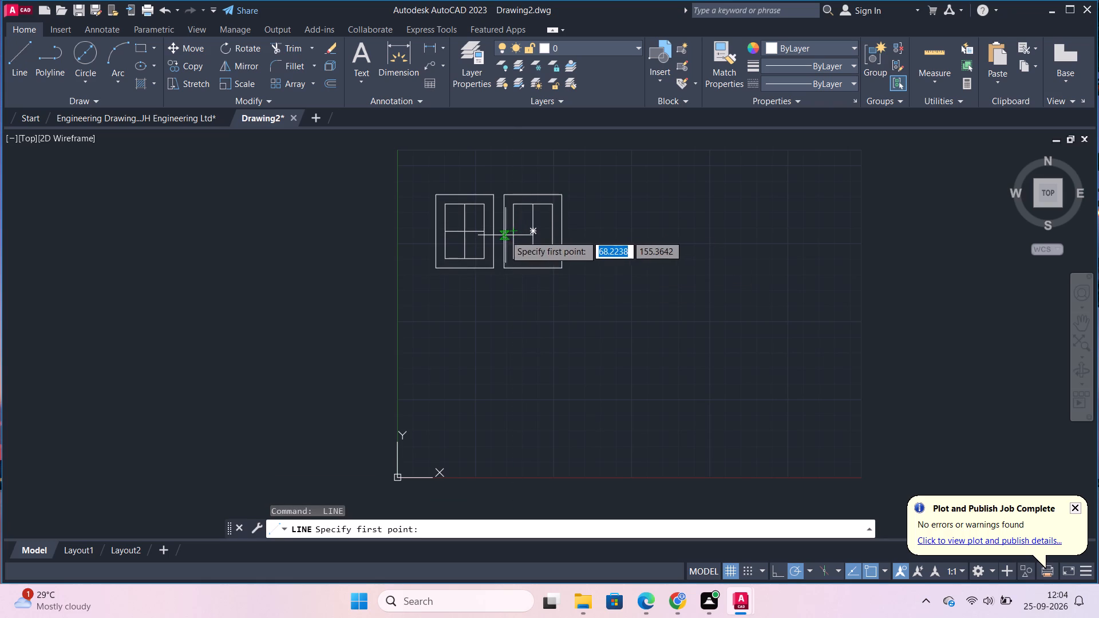
click(515, 233)
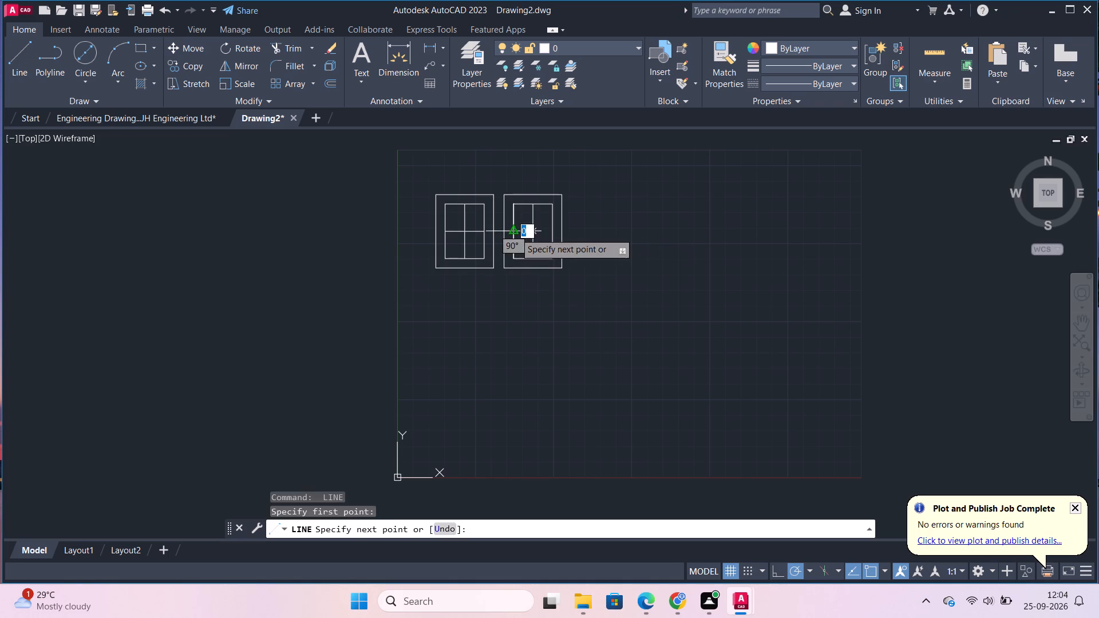
click(556, 233)
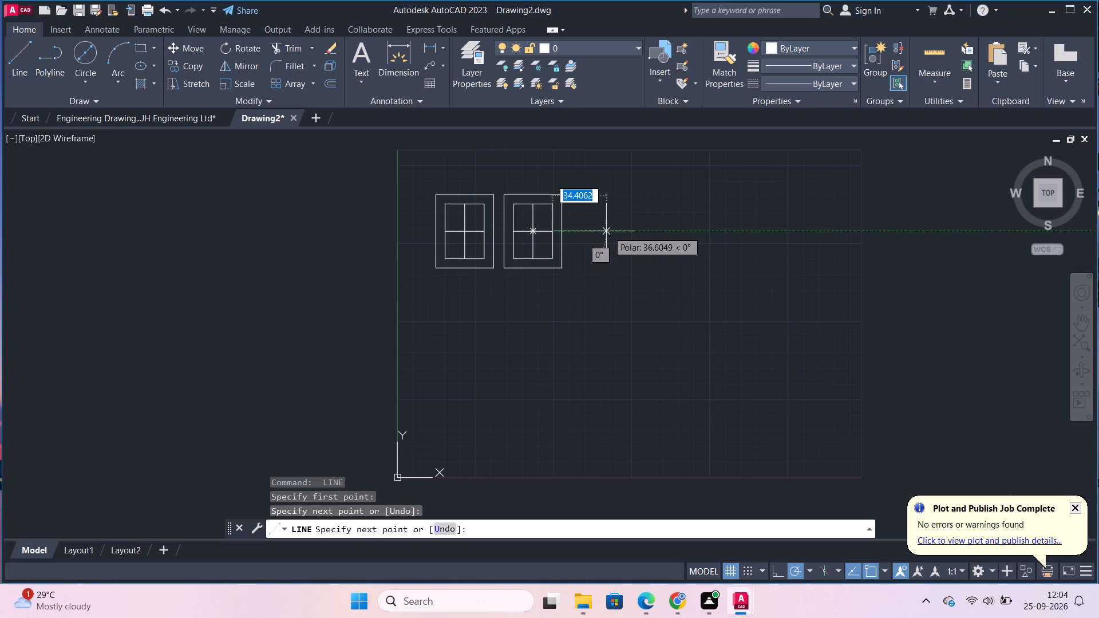
key(Escape)
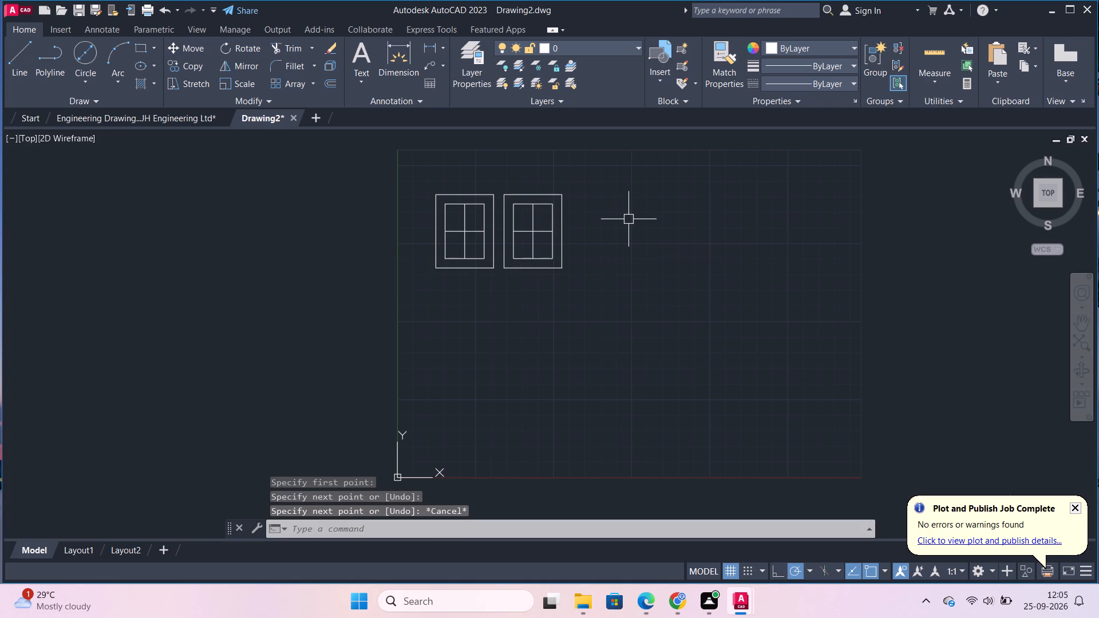
Offset the left inner rectangle's horizontal centre line upward by 8 units.
scroll(489, 253, up, 1)
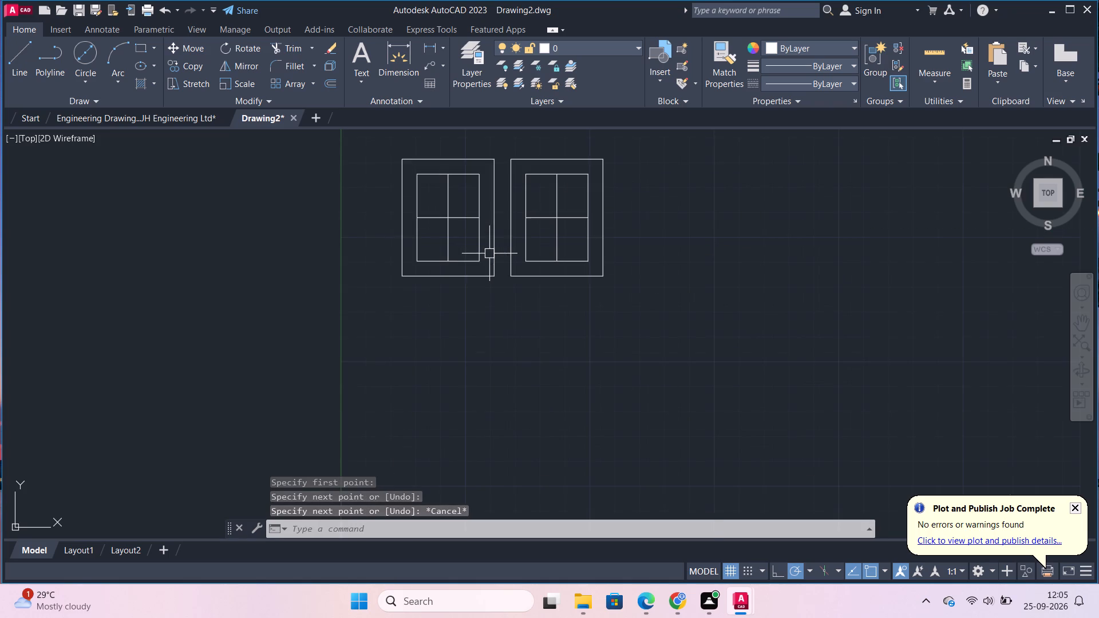
key(o)
key(Return)
key(Return)
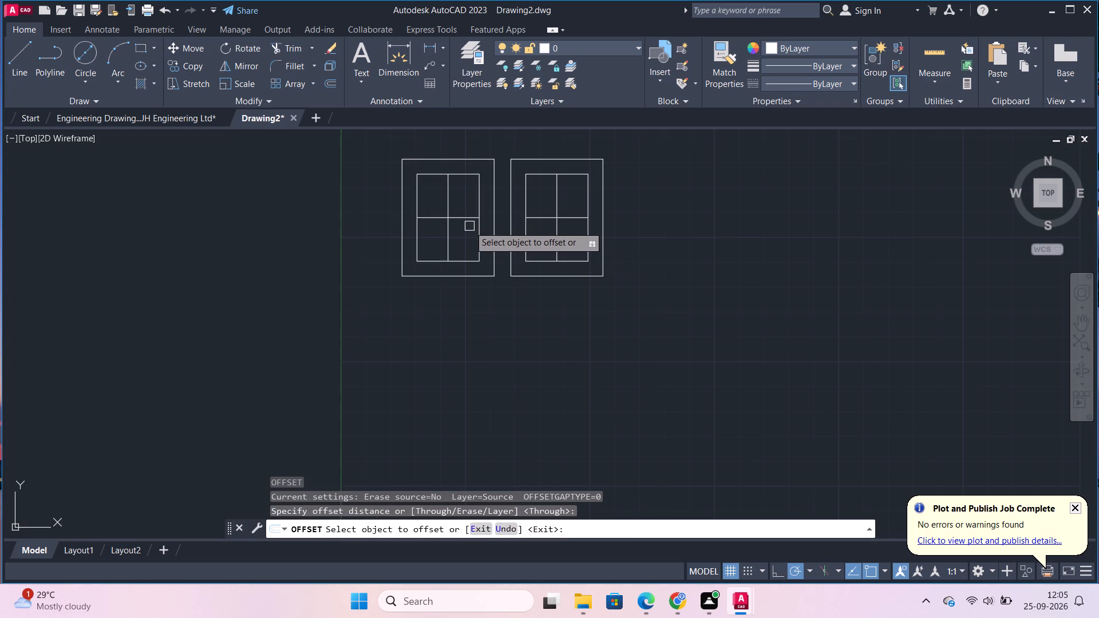
click(464, 217)
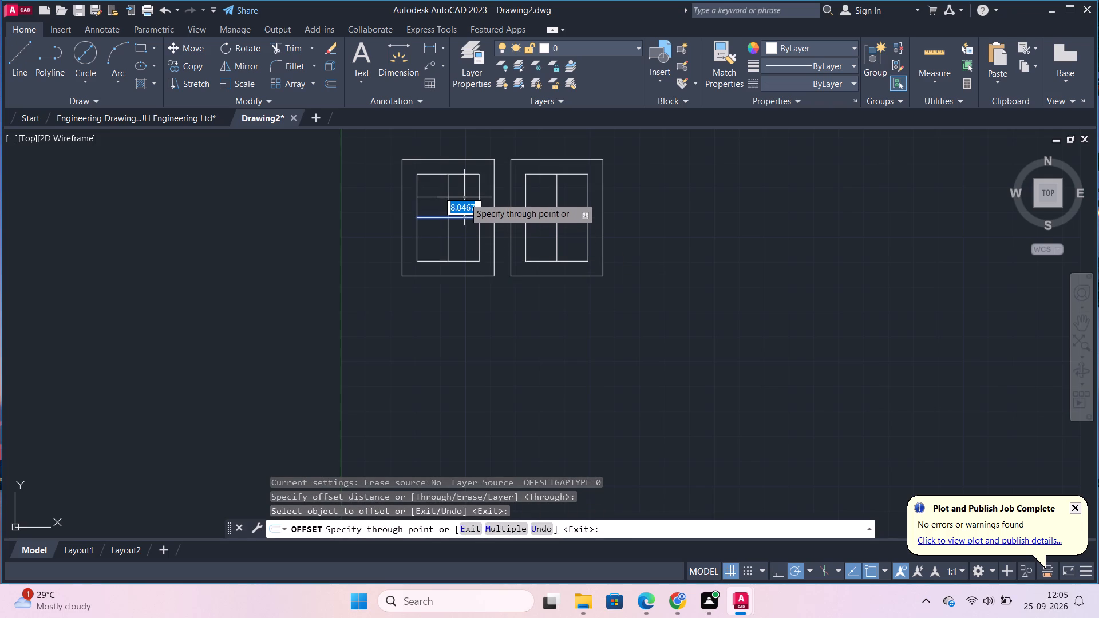
key(8)
key(Return)
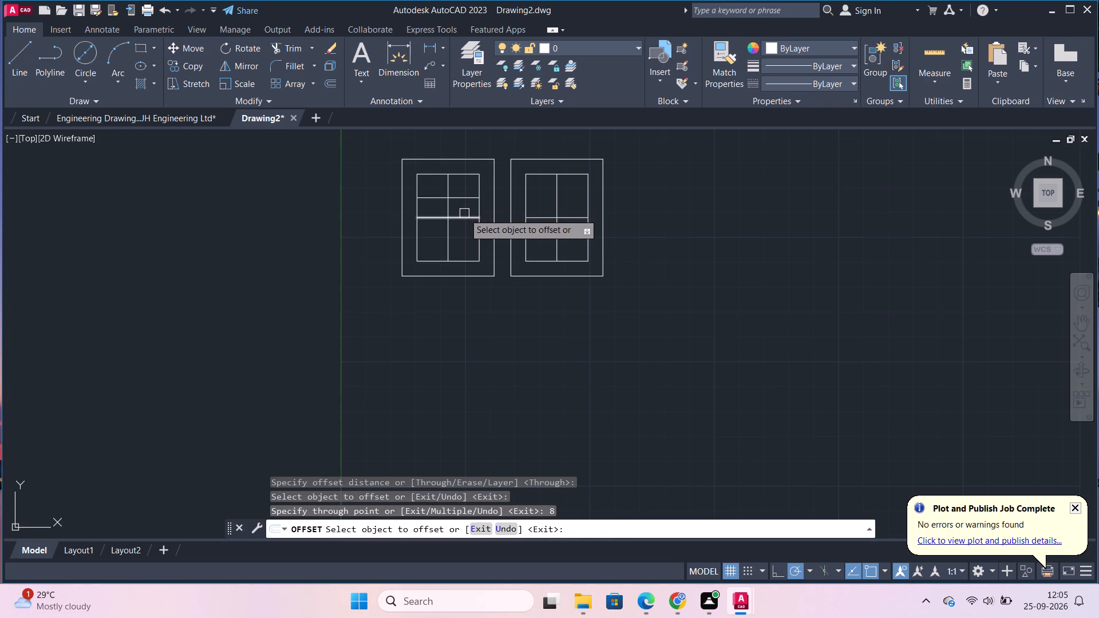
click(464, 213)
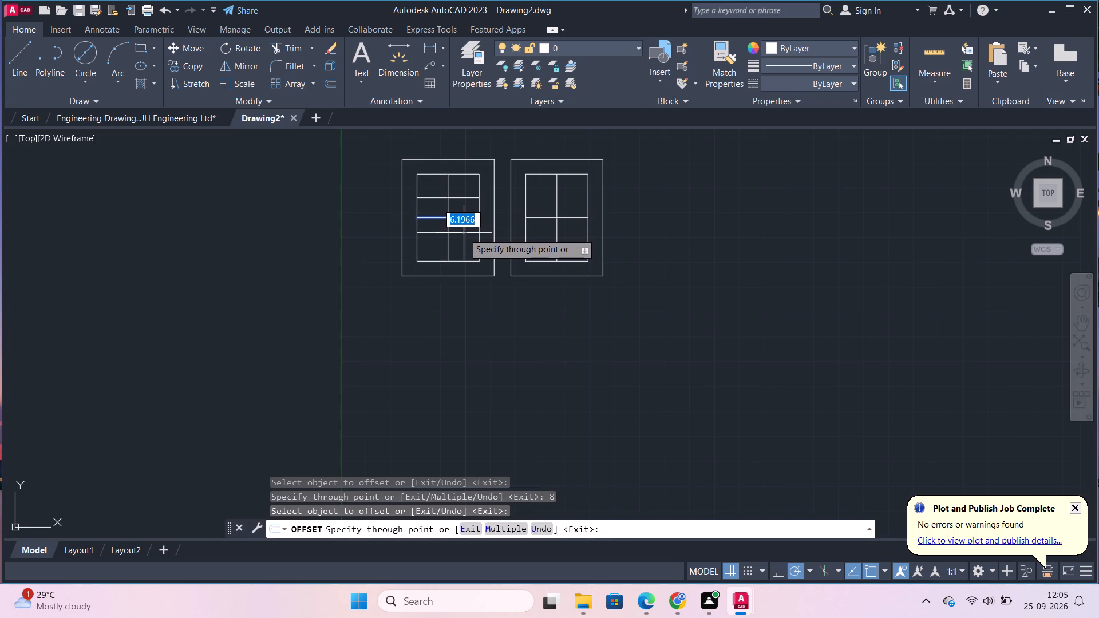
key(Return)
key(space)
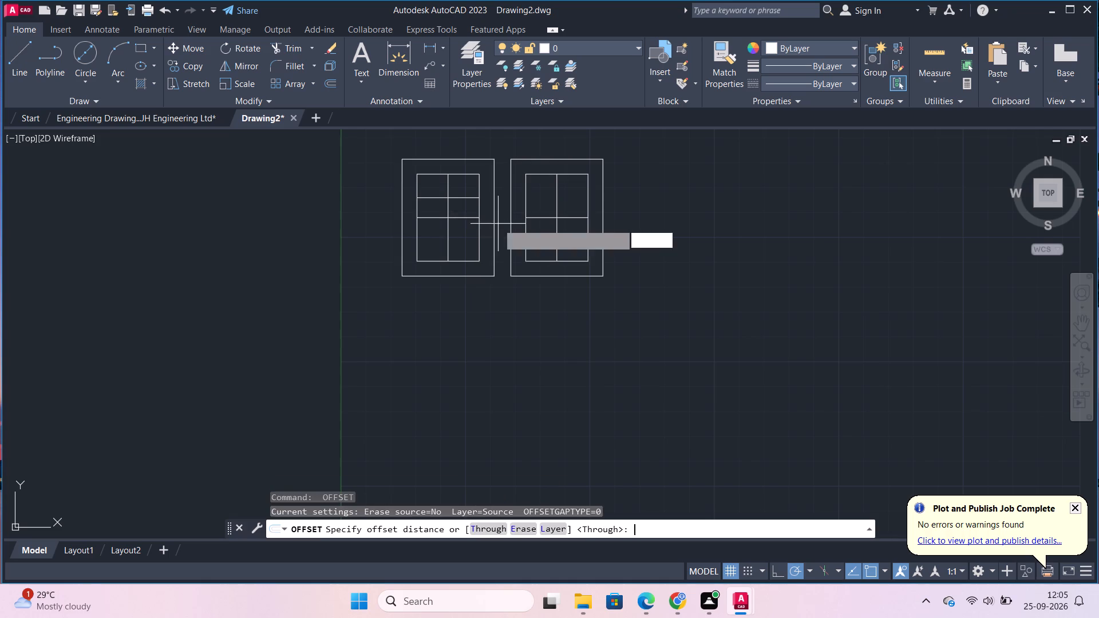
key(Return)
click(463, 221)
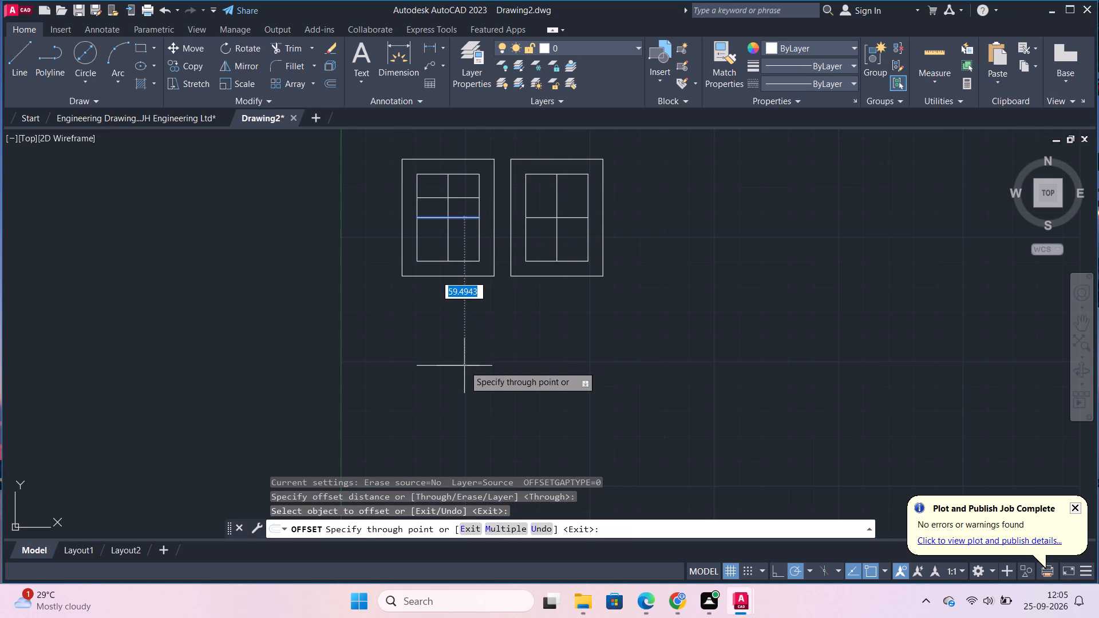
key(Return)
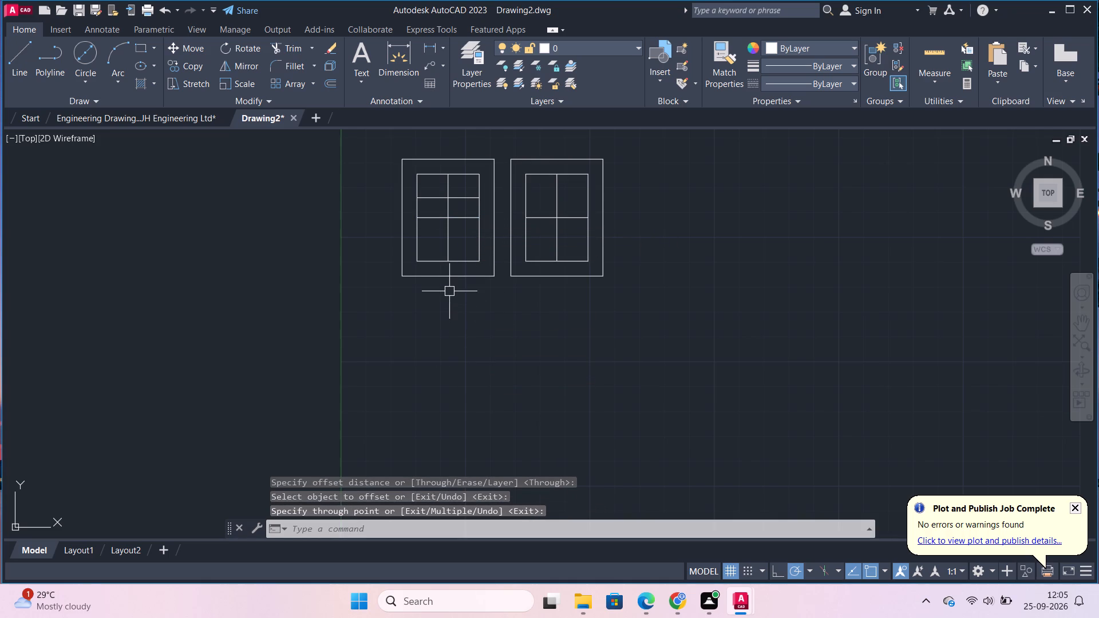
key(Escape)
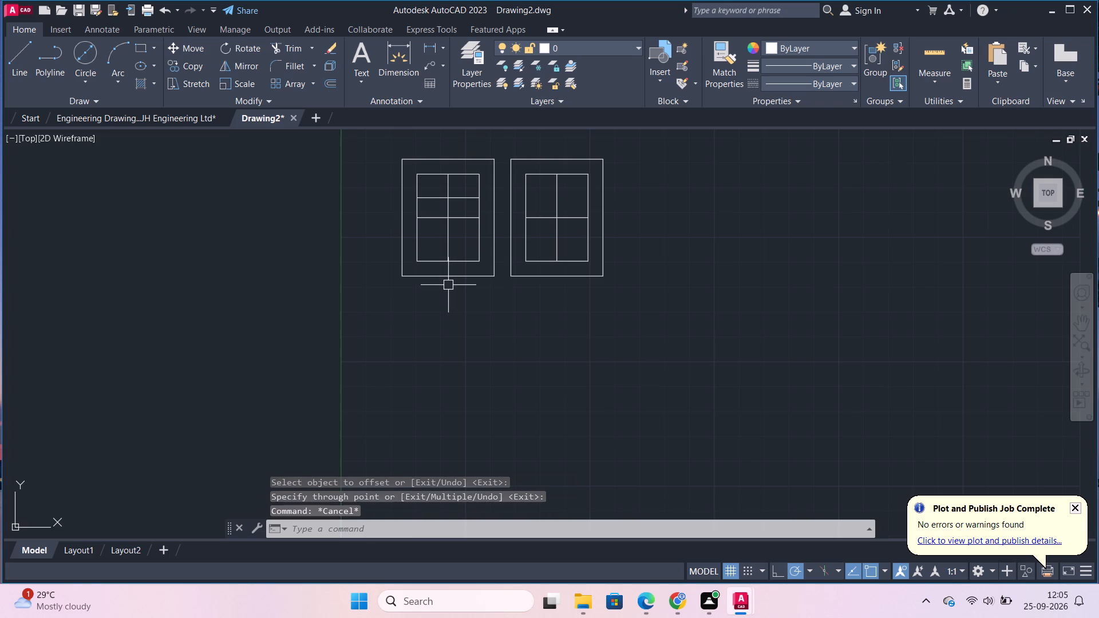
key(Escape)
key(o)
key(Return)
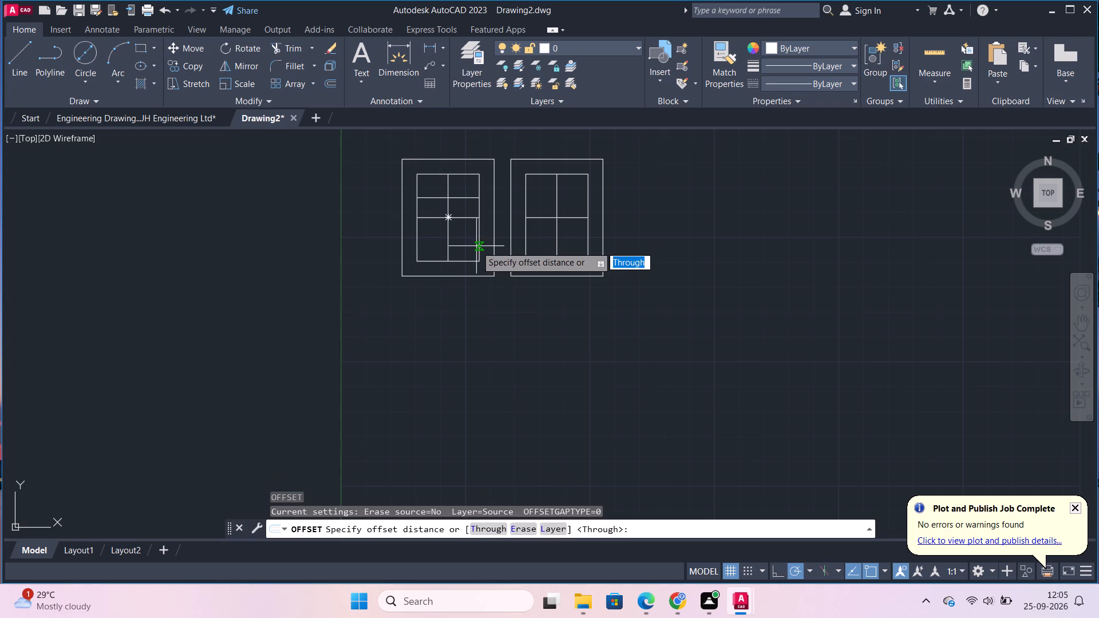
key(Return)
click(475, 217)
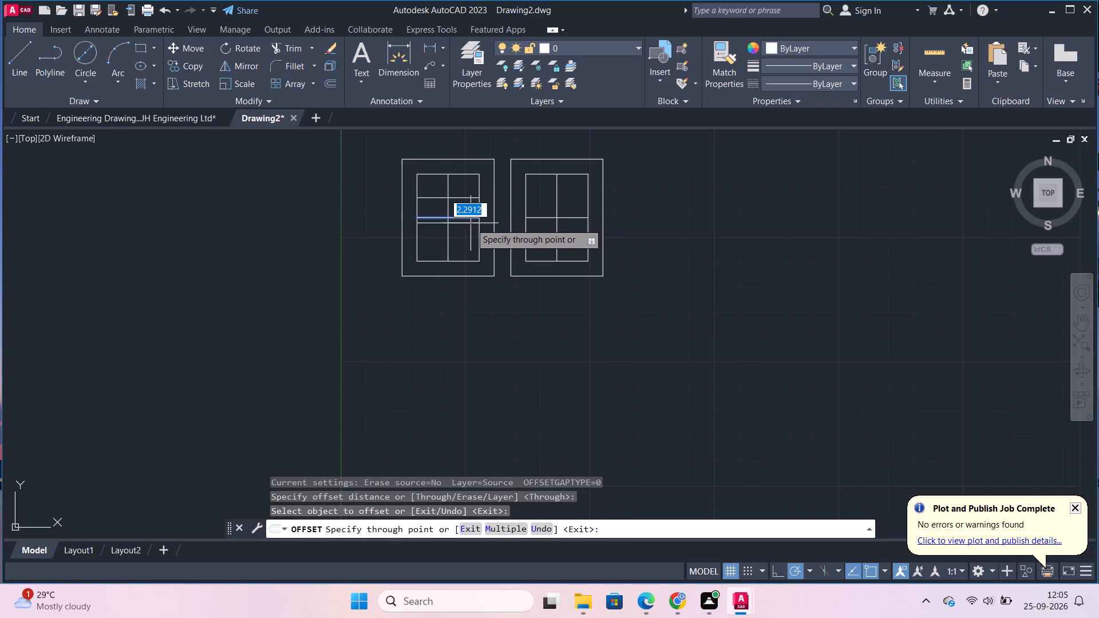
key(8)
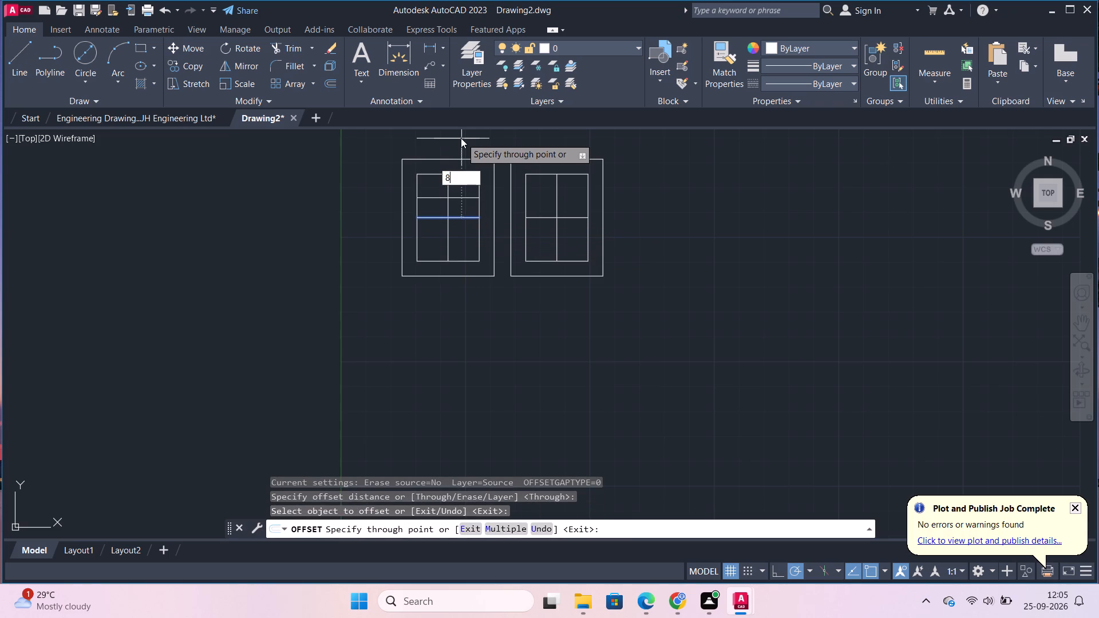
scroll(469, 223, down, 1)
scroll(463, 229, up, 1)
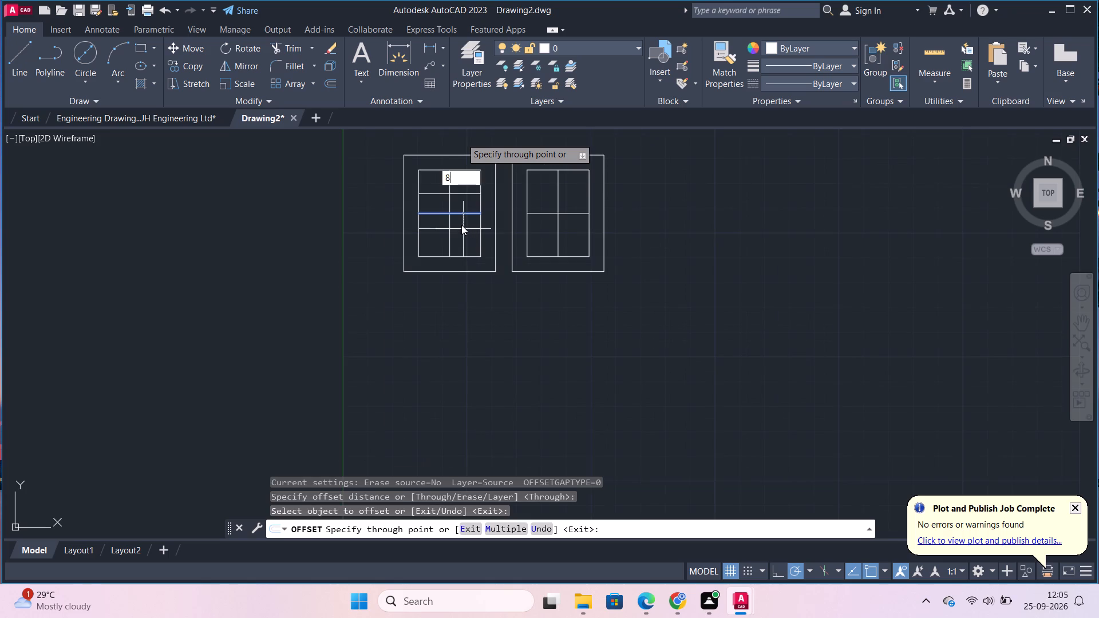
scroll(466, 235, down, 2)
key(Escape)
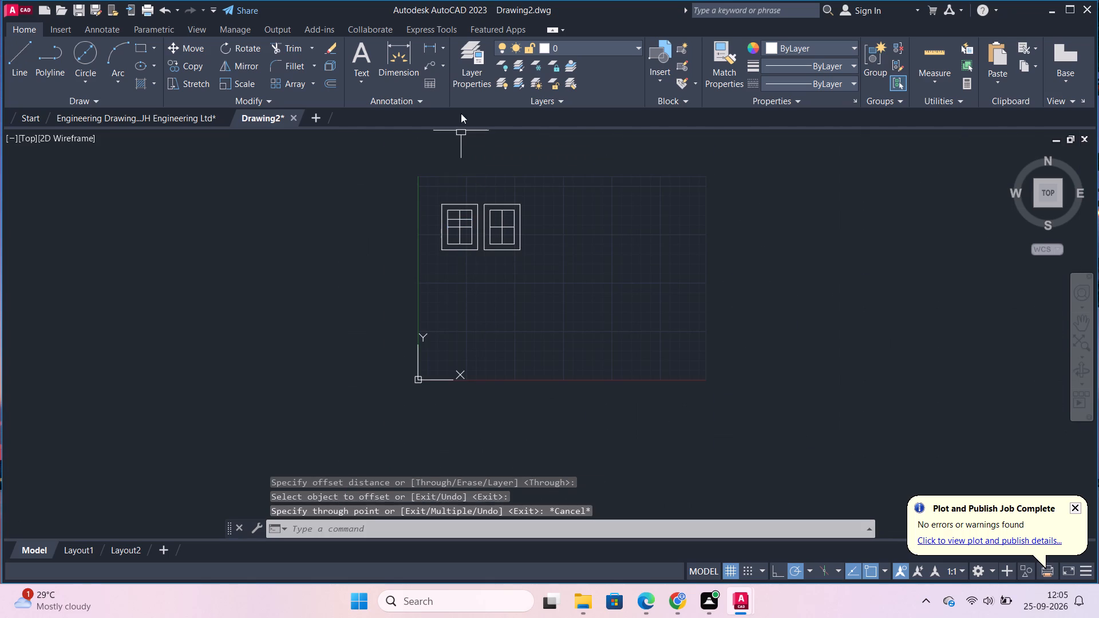
Offset the left inner rectangle's horizontal centre line downward by 8 units.
scroll(509, 223, up, 3)
key(o)
key(Return)
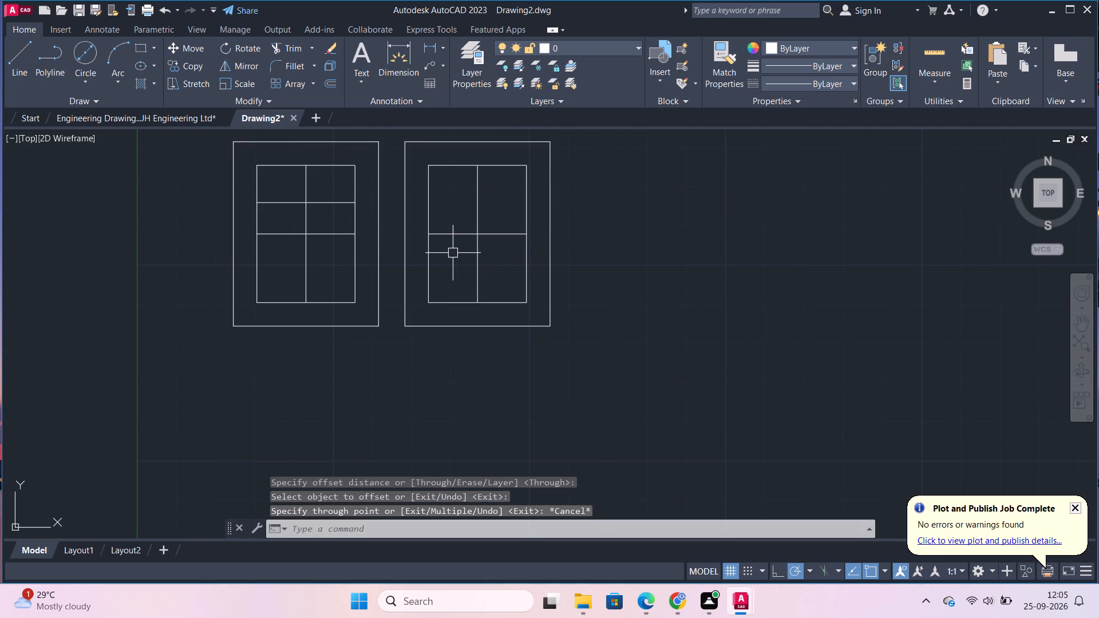
key(Return)
click(341, 236)
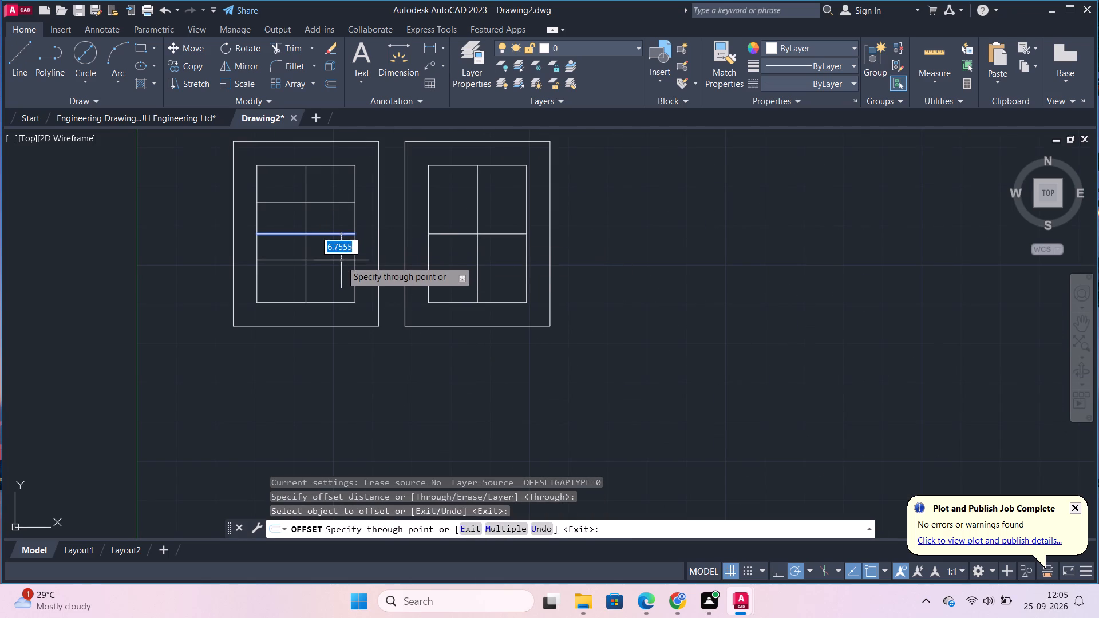
key(8)
key(Return)
Offset the right inner rectangle's horizontal centre line by 8 units both upward and downward.
click(449, 232)
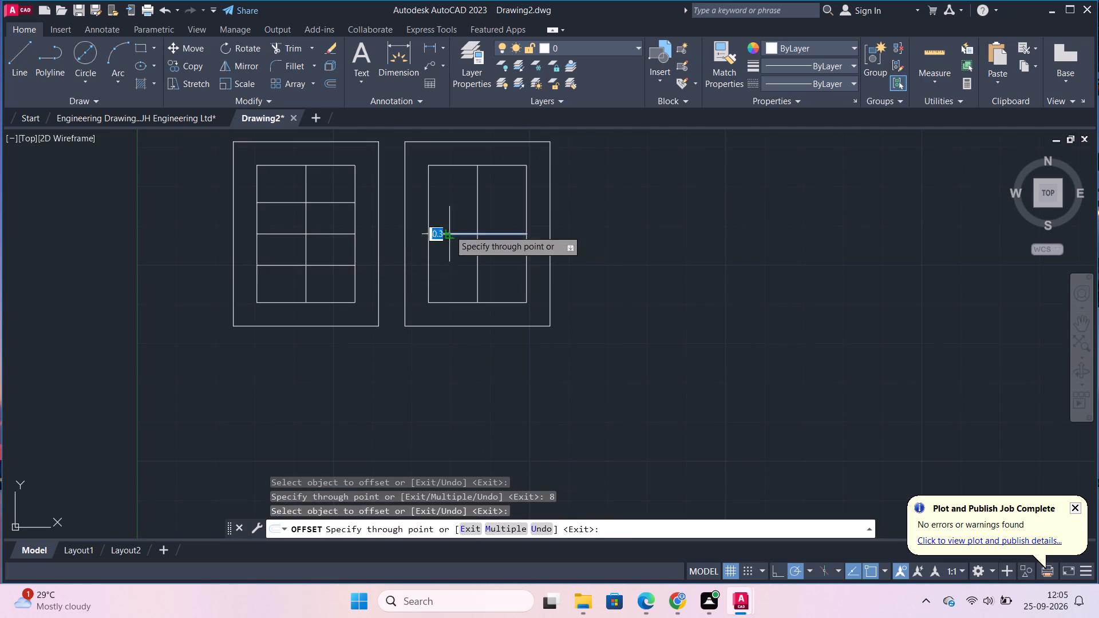
key(8)
key(Return)
click(445, 232)
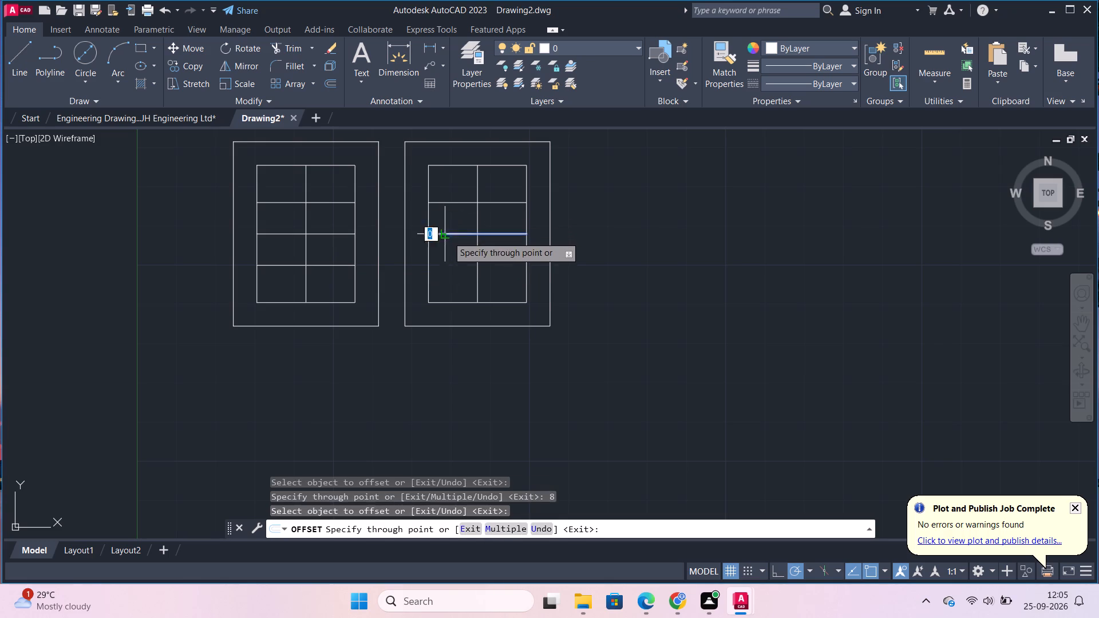
key(8)
key(Return)
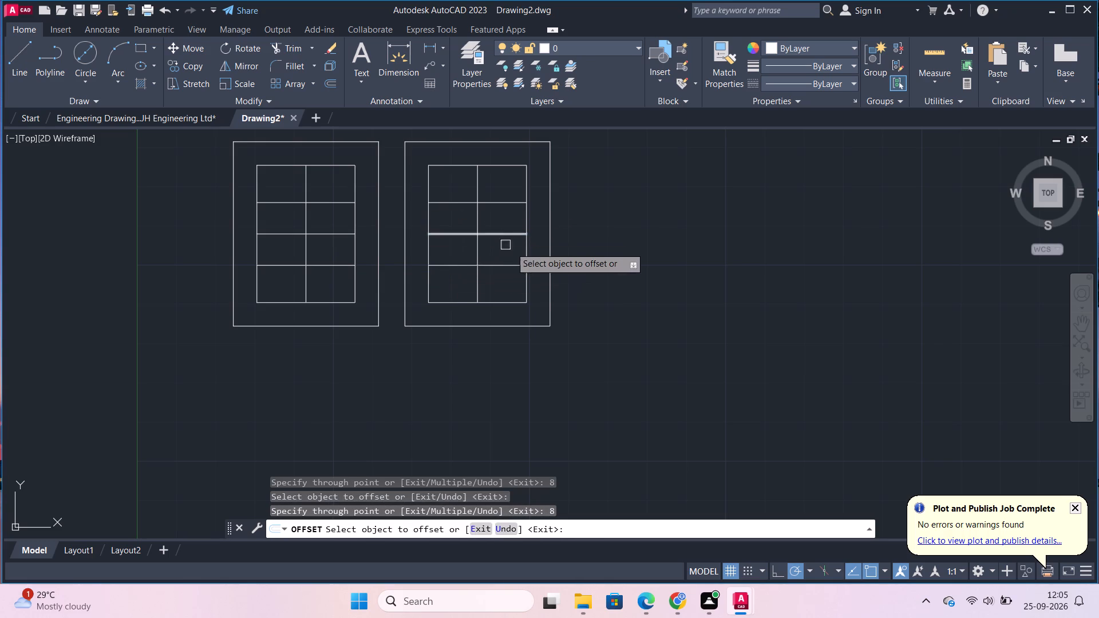
scroll(559, 248, down, 1)
key(Escape)
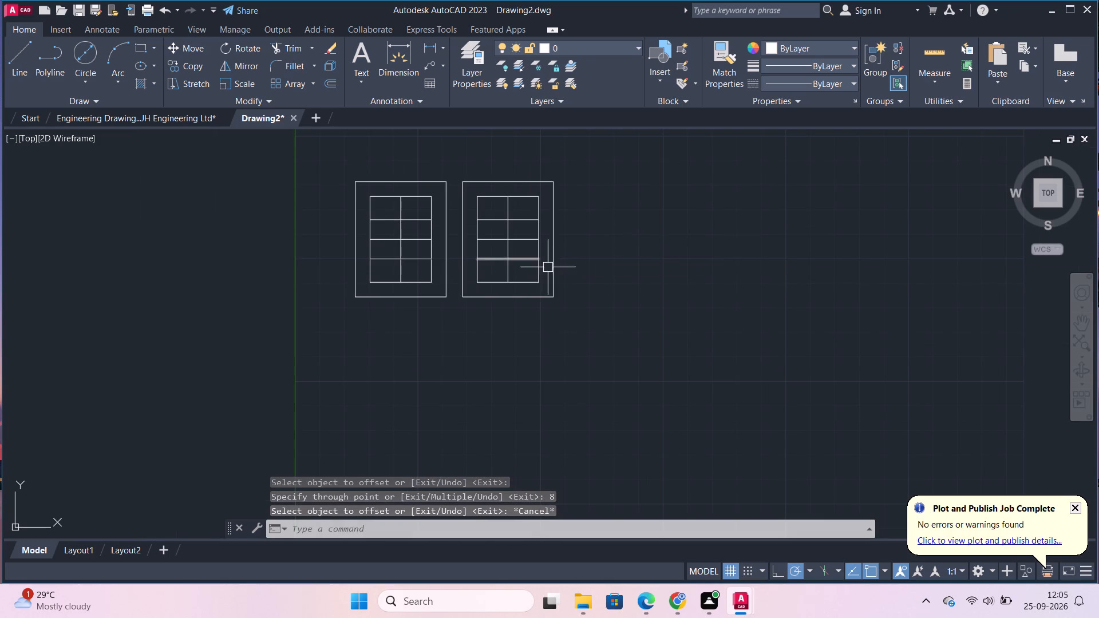
Draw a connector from the left frame's bottom edge: 11 down, about 34 across to the right, and back up to the right frame's bottom edge.
click(12, 58)
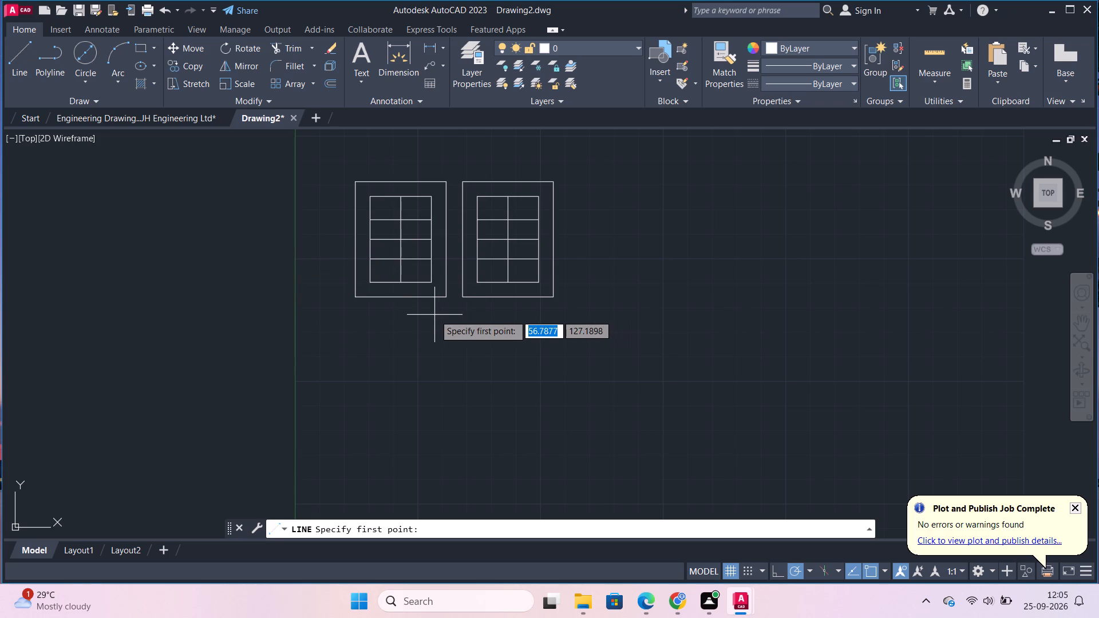
click(412, 296)
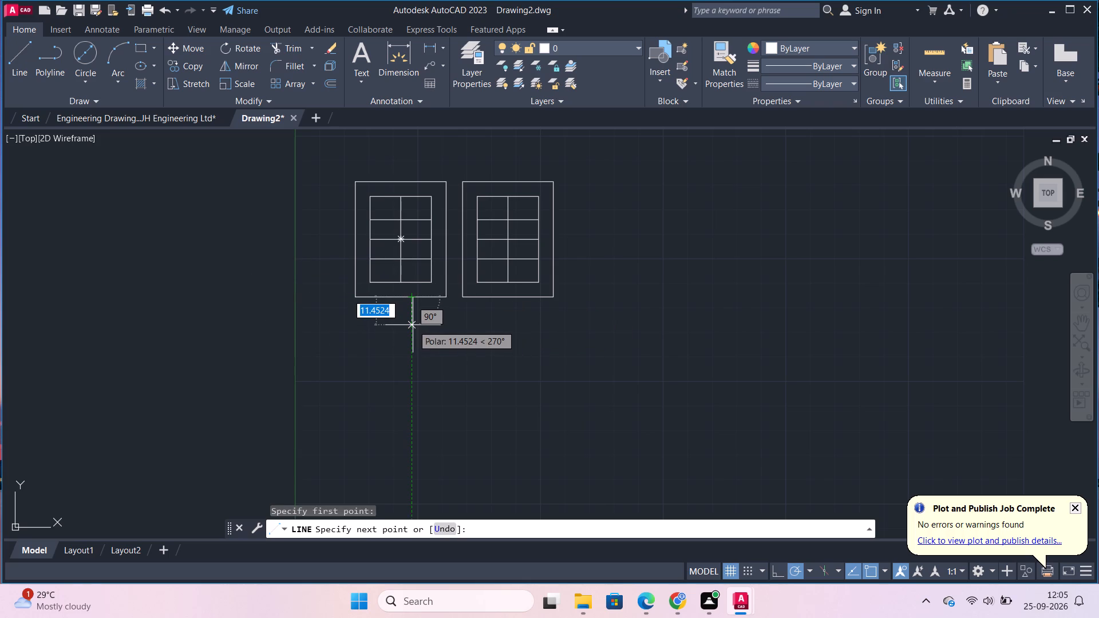
text(11)
key(Return)
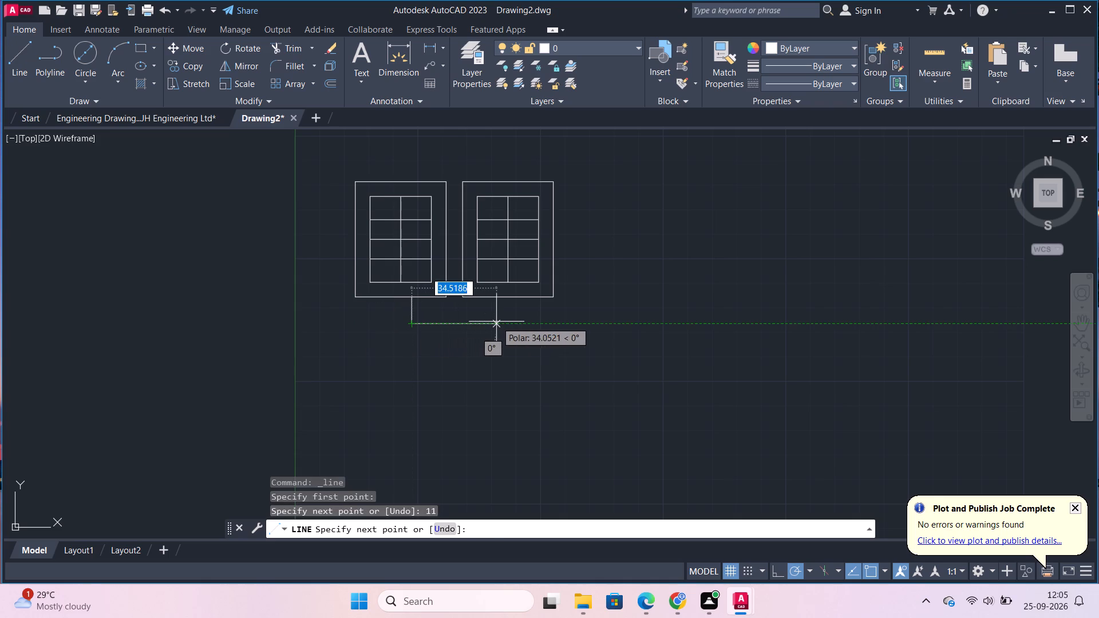
click(496, 322)
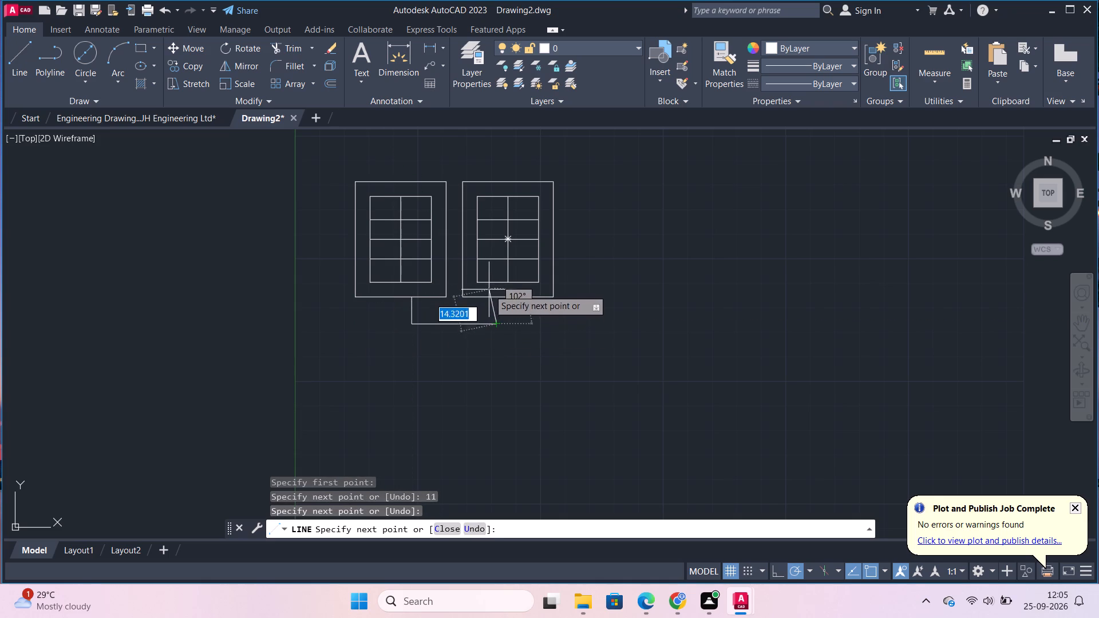
click(495, 294)
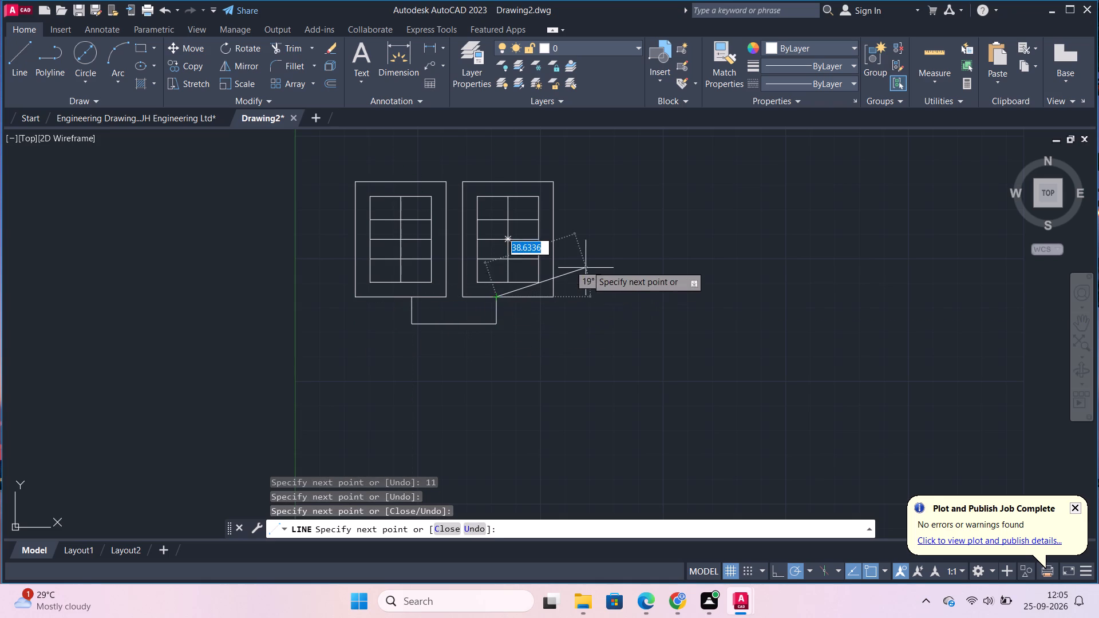
key(Escape)
Draw a circle of diameter 30 in the empty area to the right of the two framed rectangles.
scroll(560, 288, down, 1)
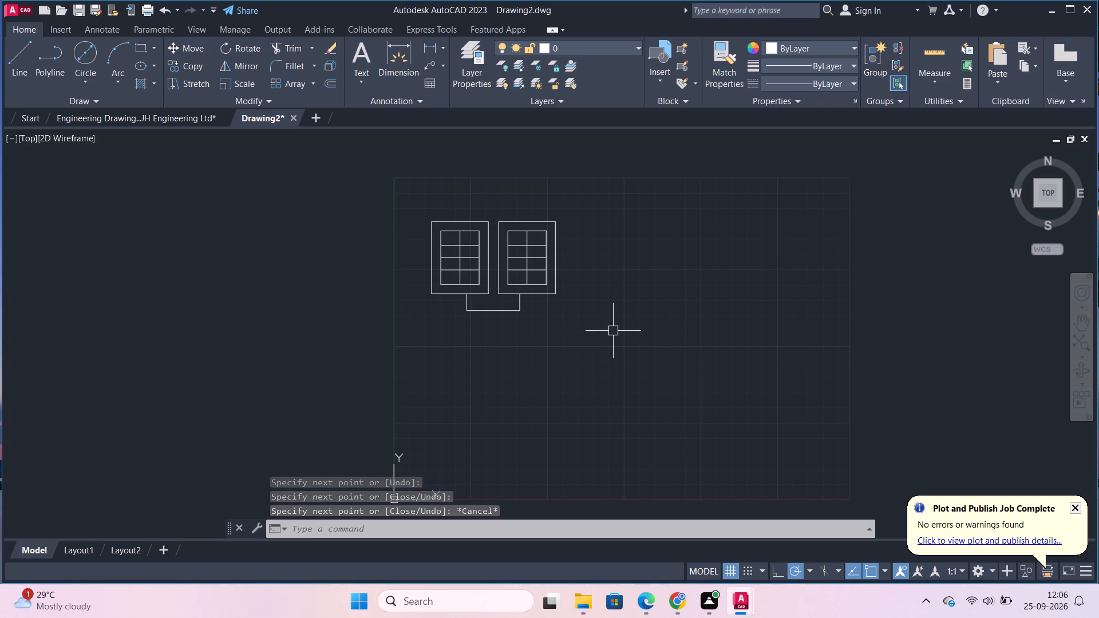
middle_drag(624, 296, 564, 303)
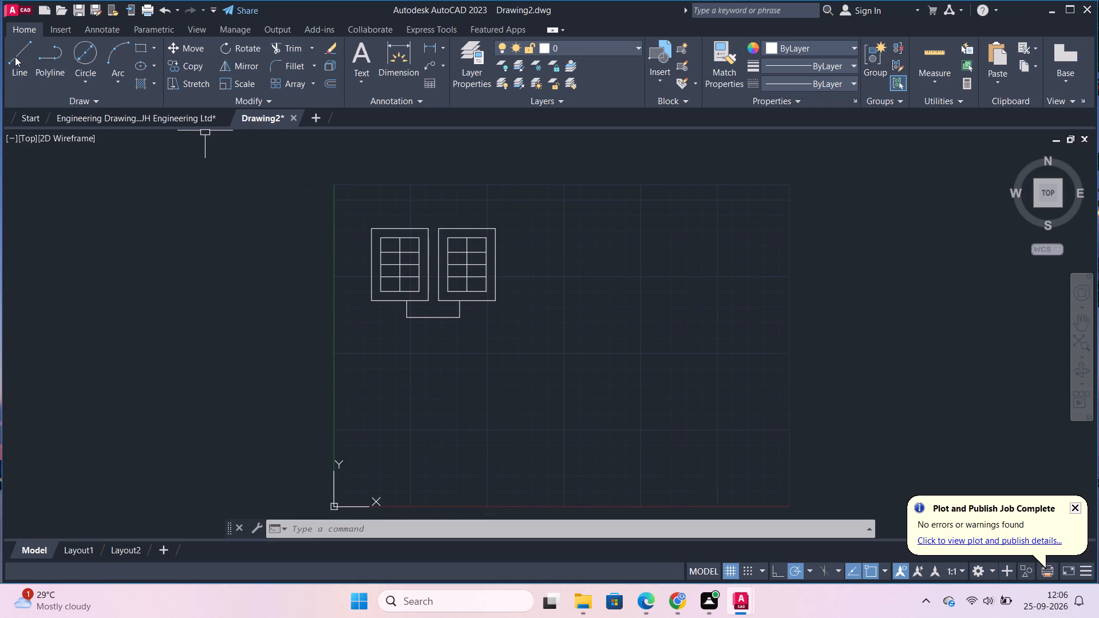
click(88, 51)
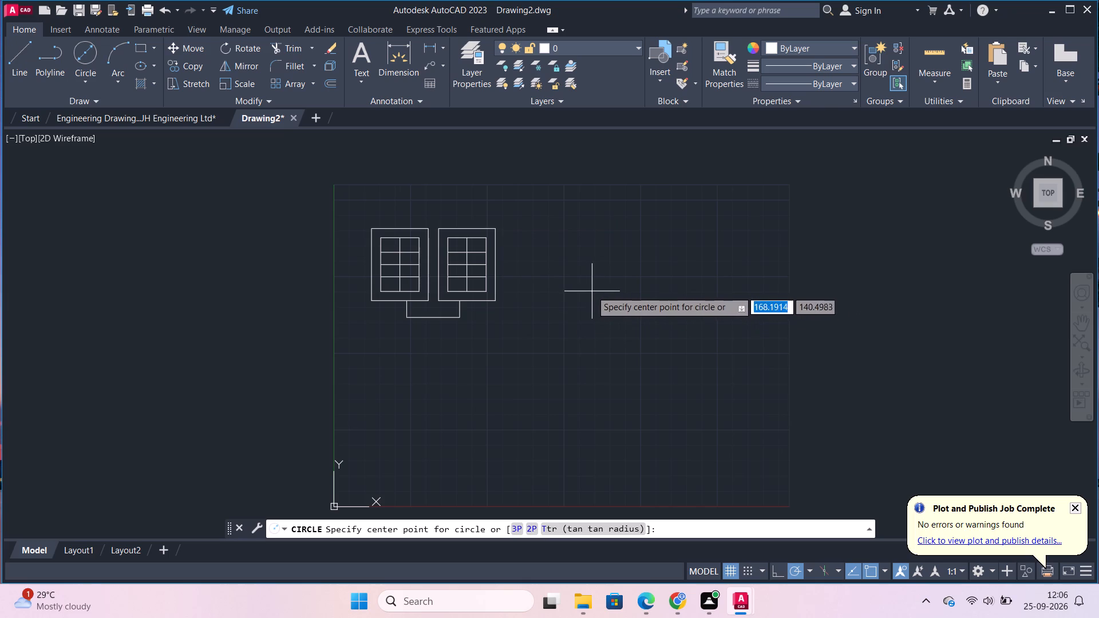
click(584, 290)
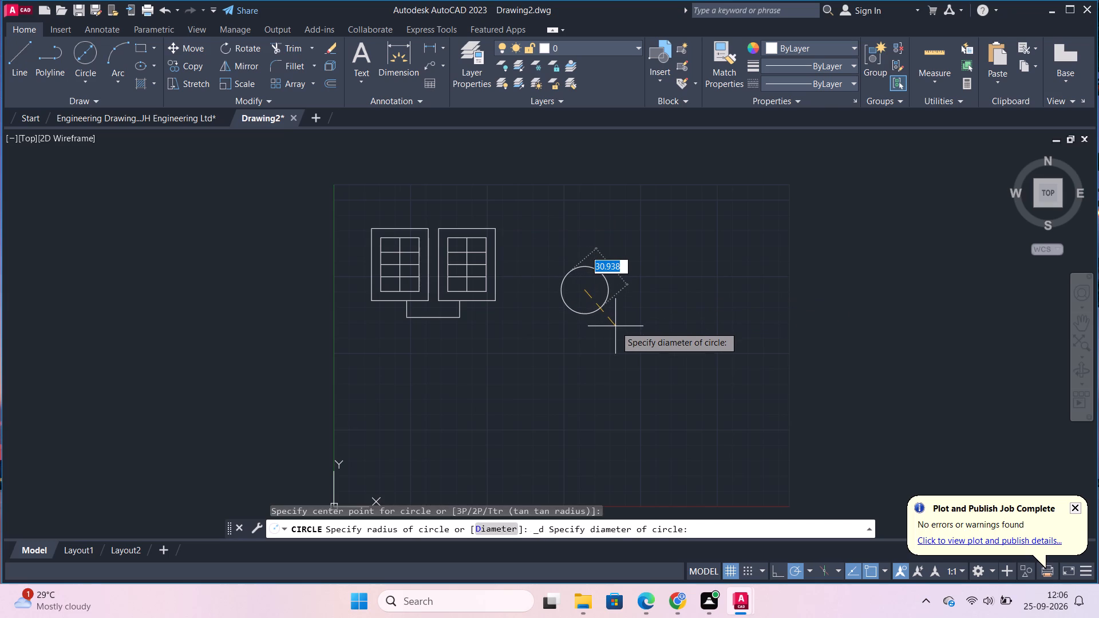
text(30)
key(Return)
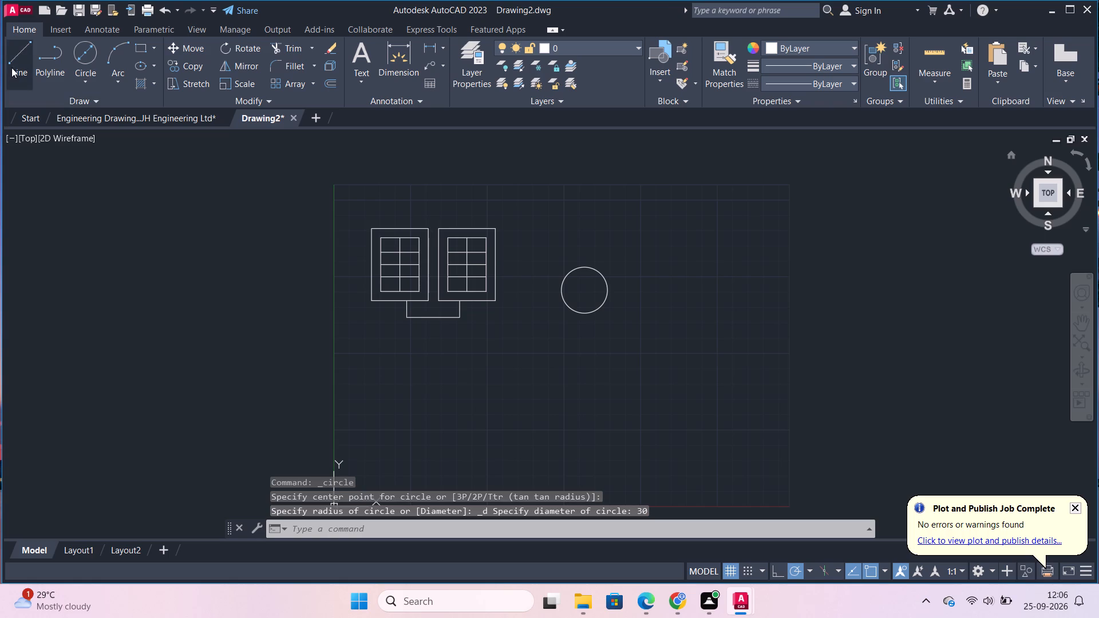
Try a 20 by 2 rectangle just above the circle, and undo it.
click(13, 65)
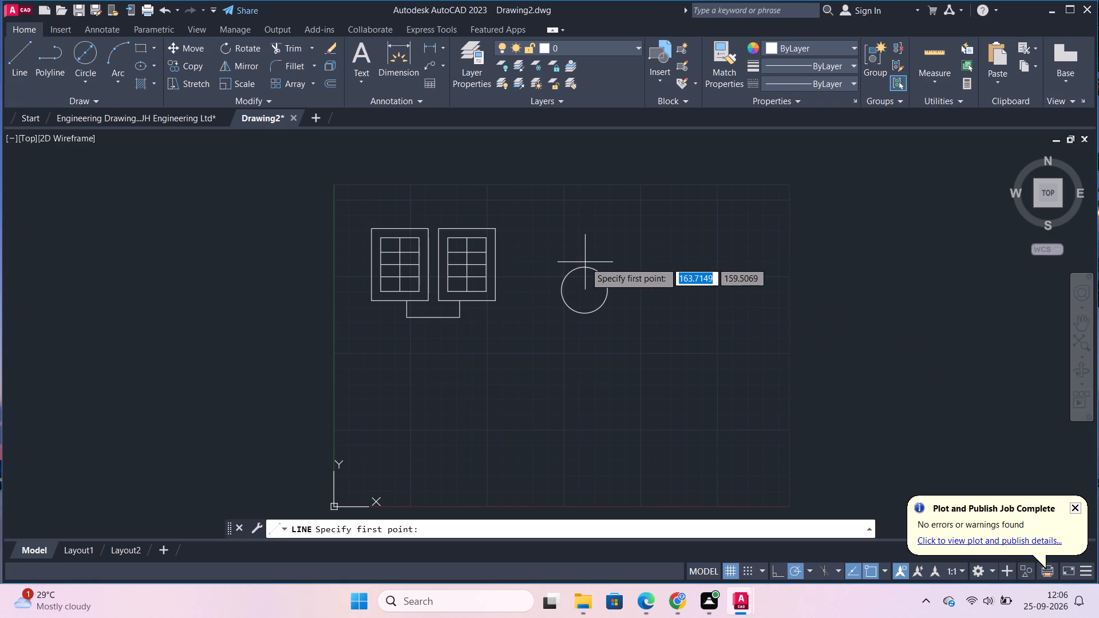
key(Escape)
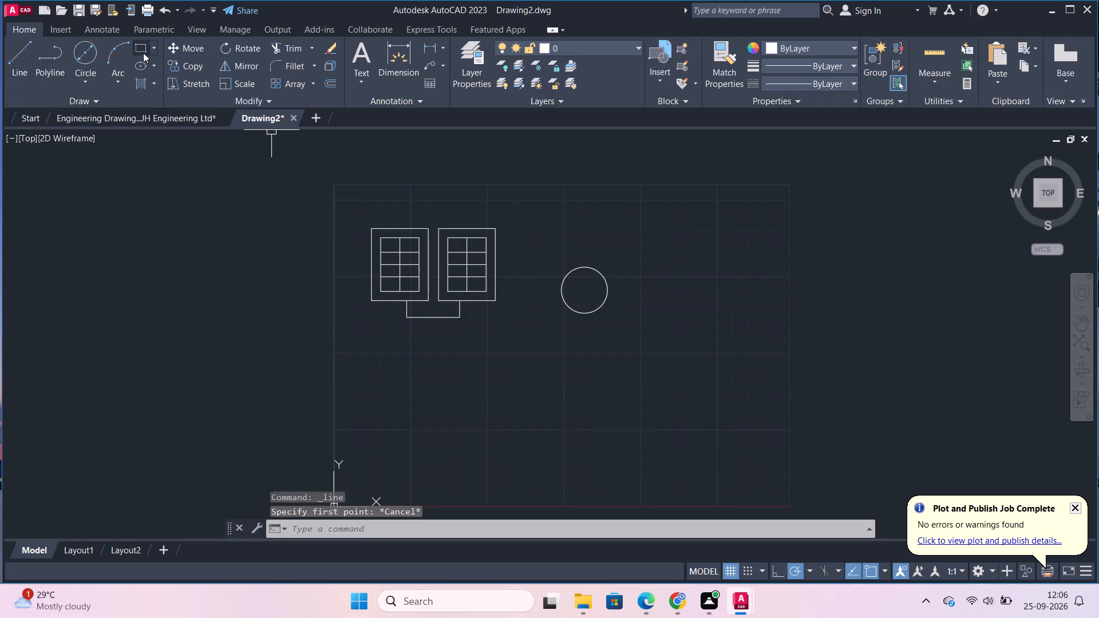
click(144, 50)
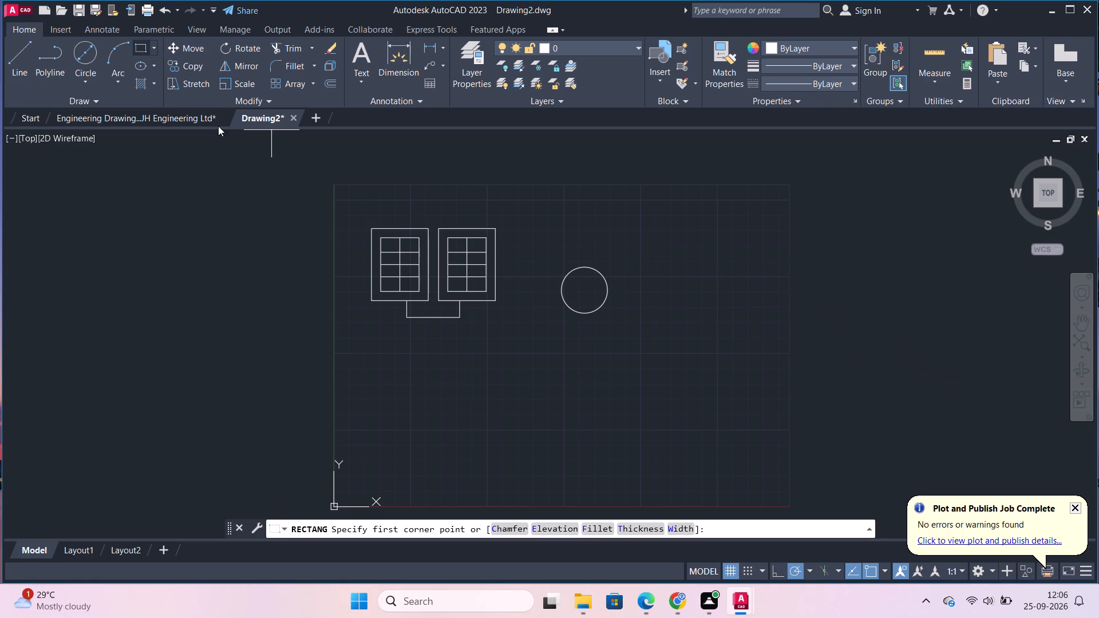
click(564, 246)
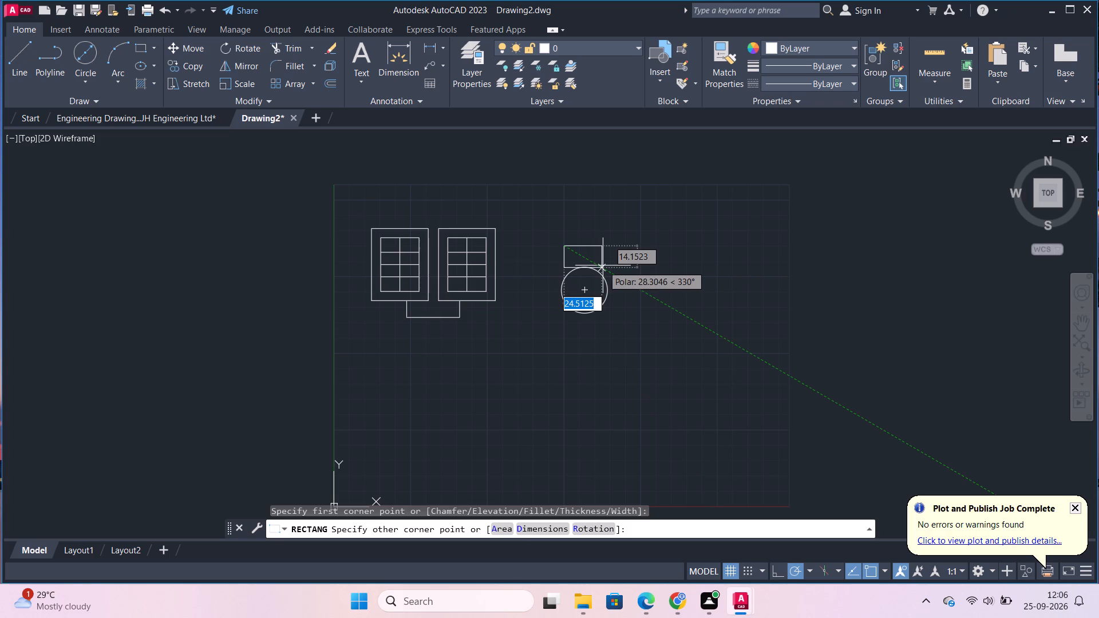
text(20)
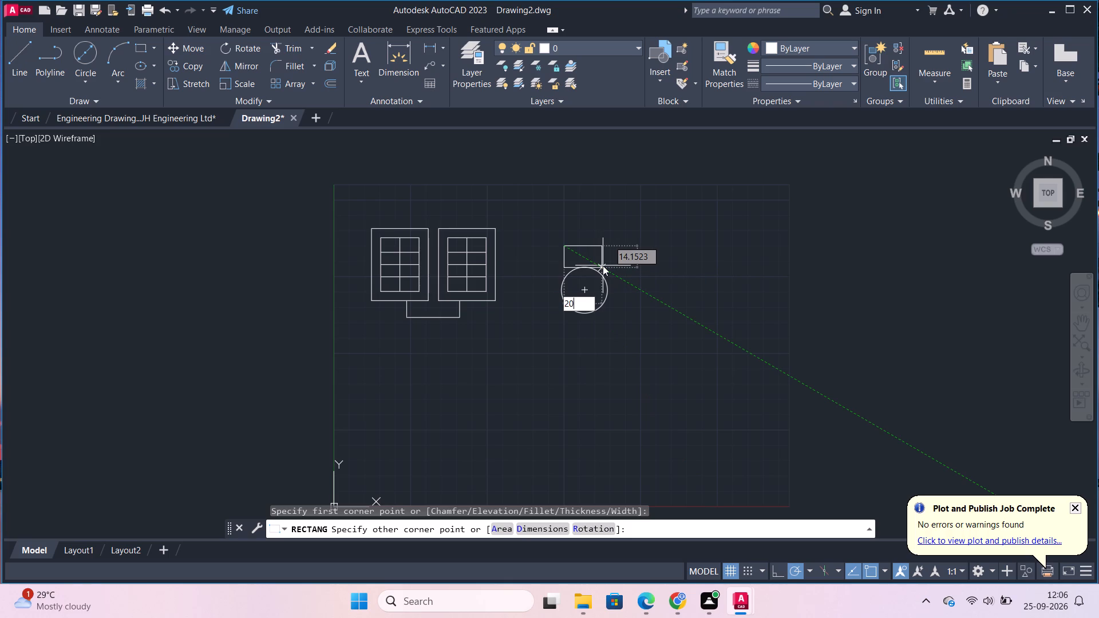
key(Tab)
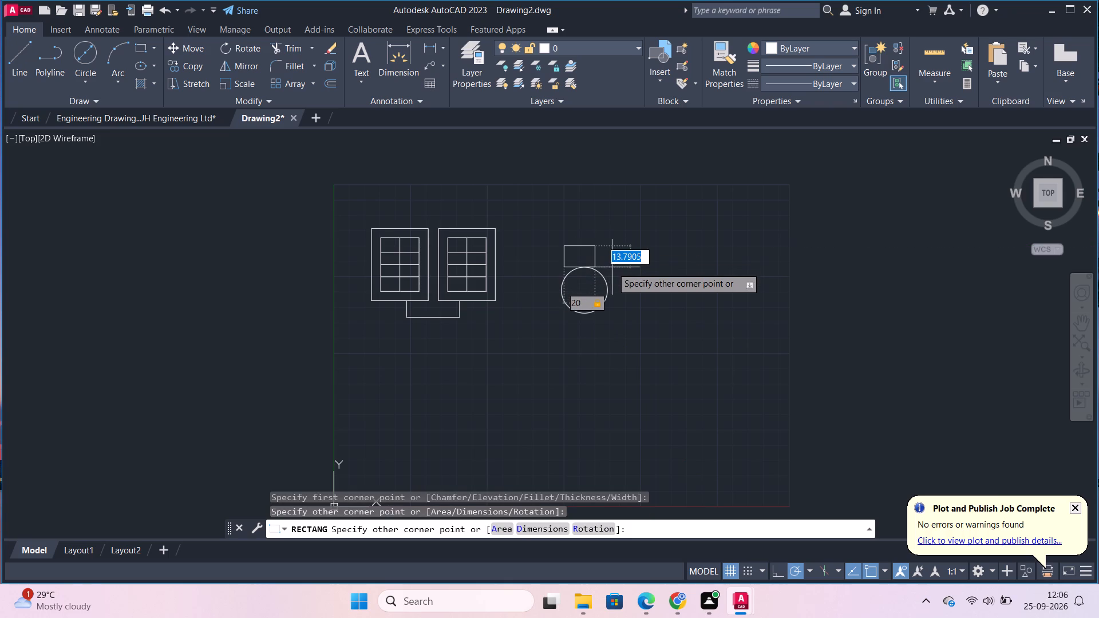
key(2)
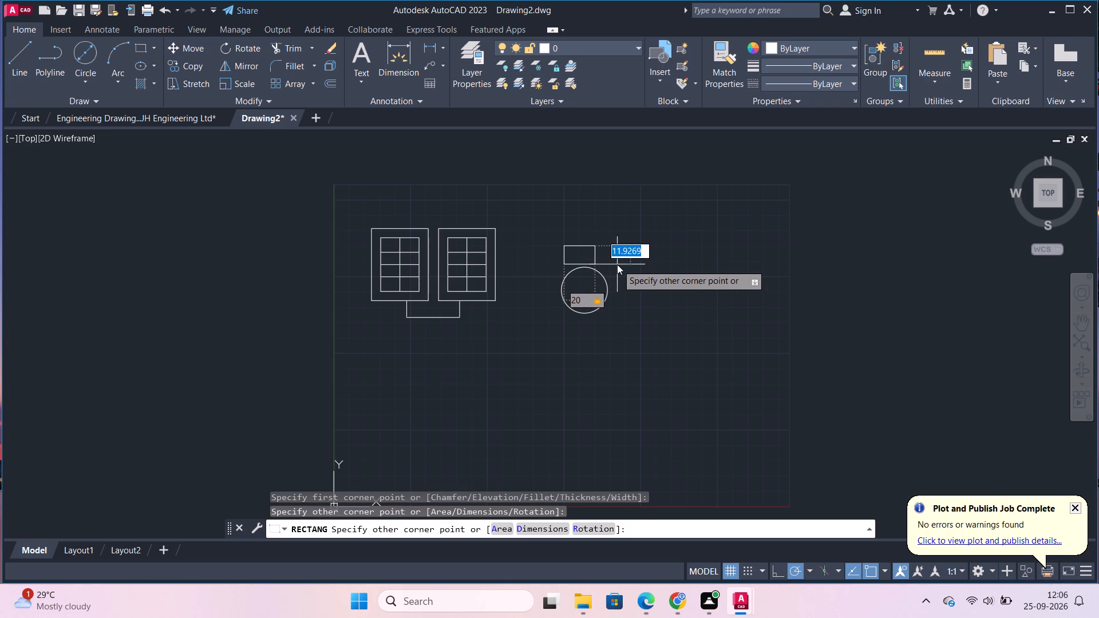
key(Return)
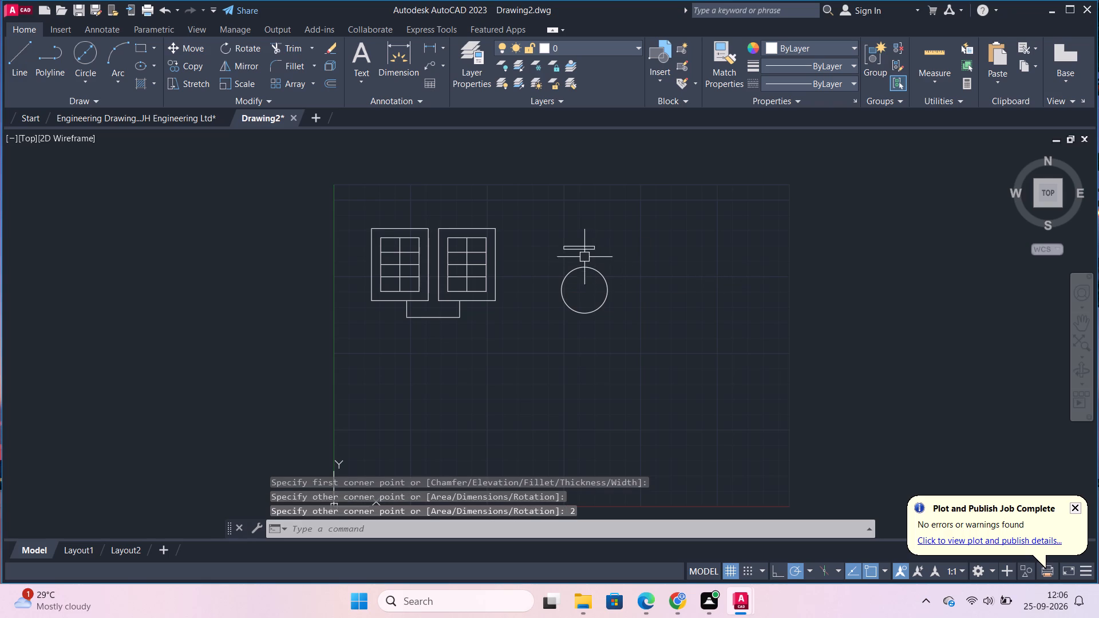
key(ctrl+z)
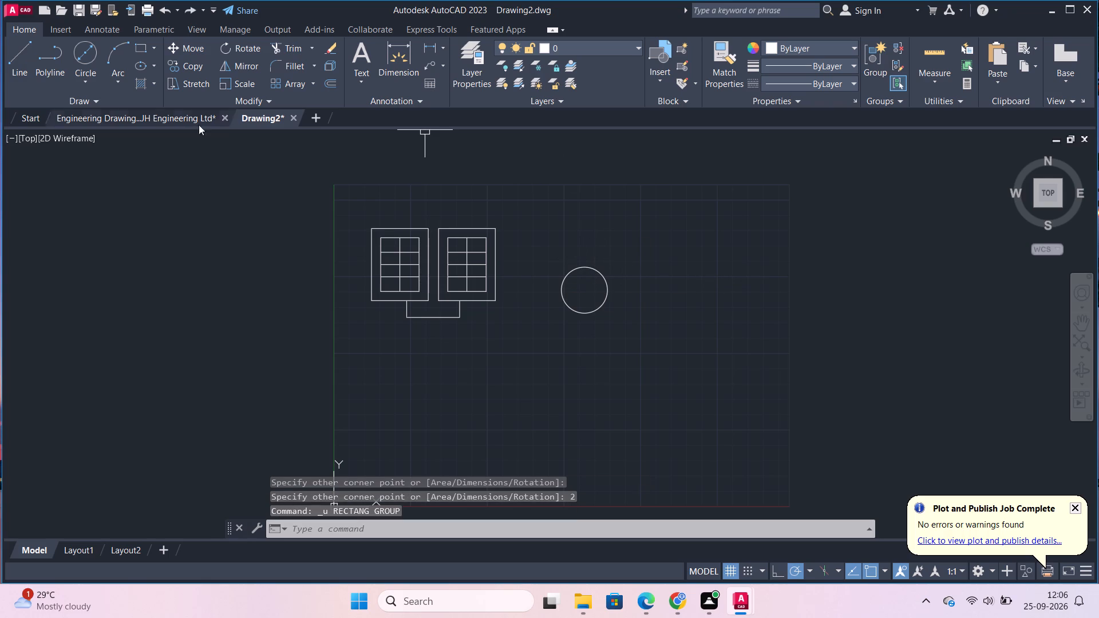
Draw a horizontal rectangle 35 wide just above the circle.
click(135, 45)
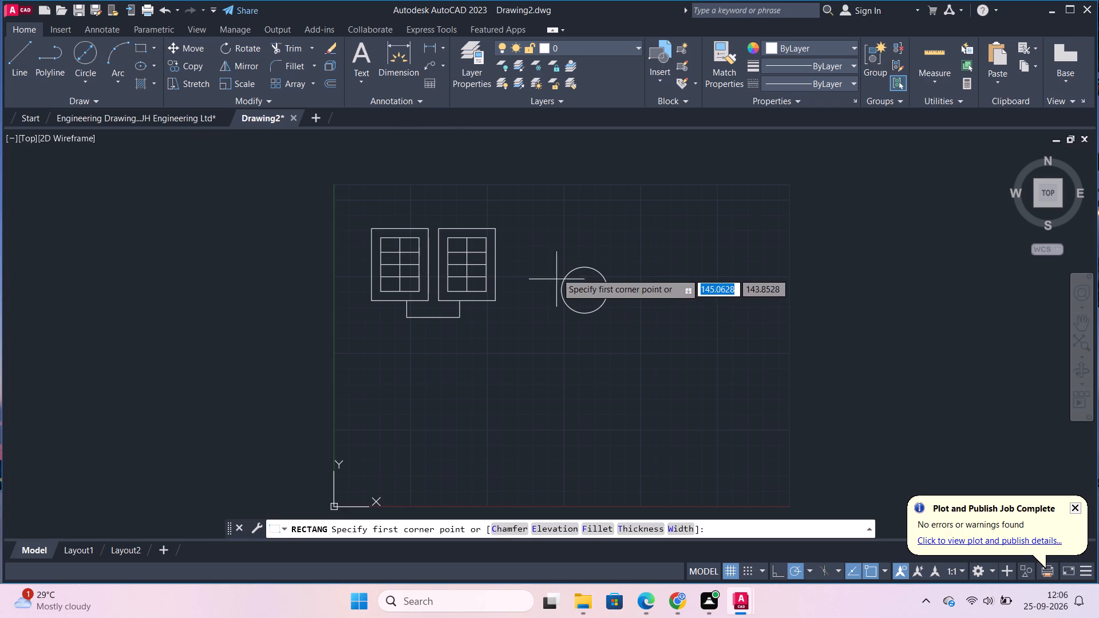
click(557, 240)
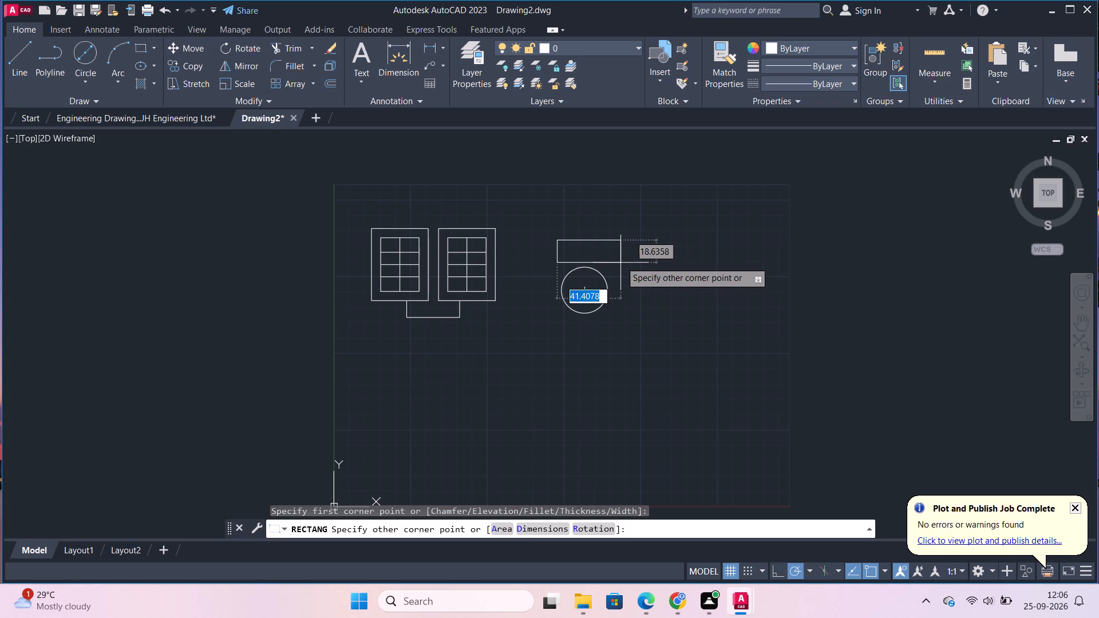
text(35)
key(Return)
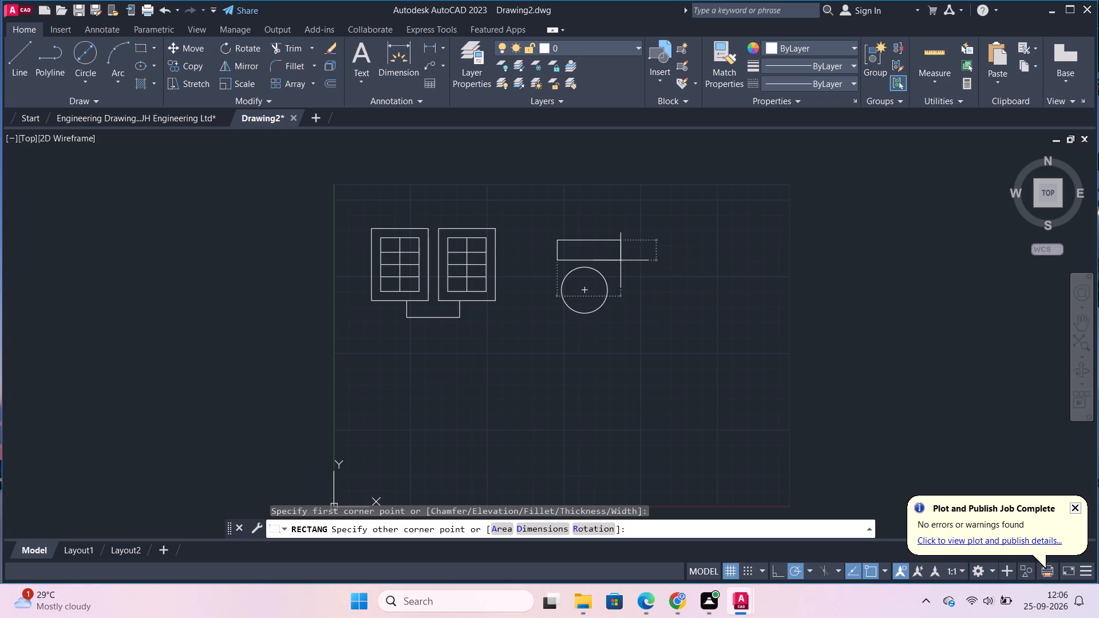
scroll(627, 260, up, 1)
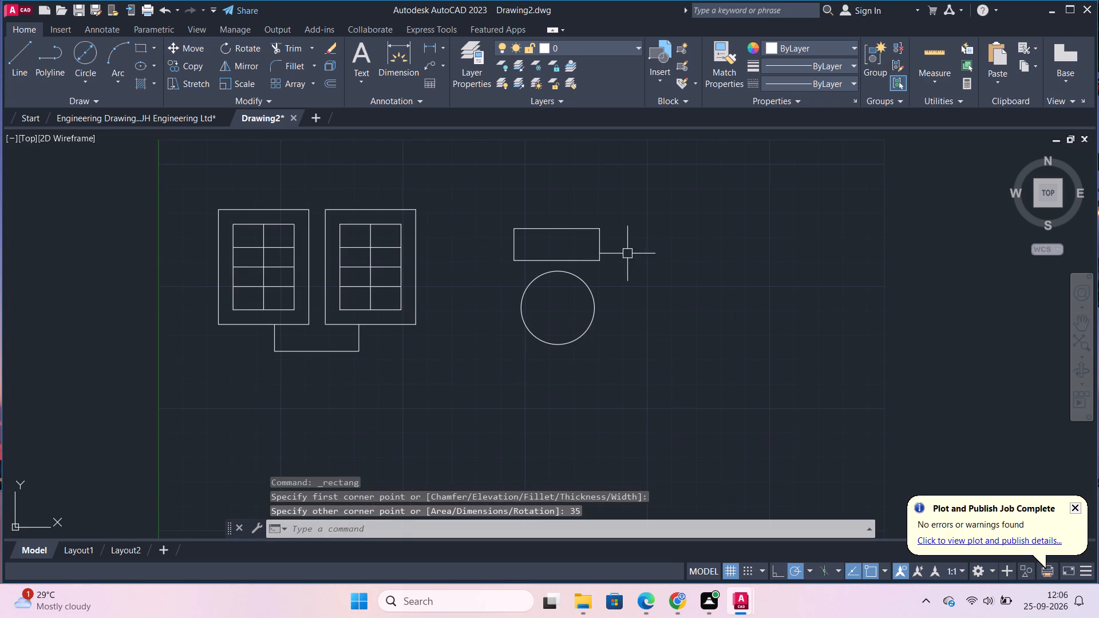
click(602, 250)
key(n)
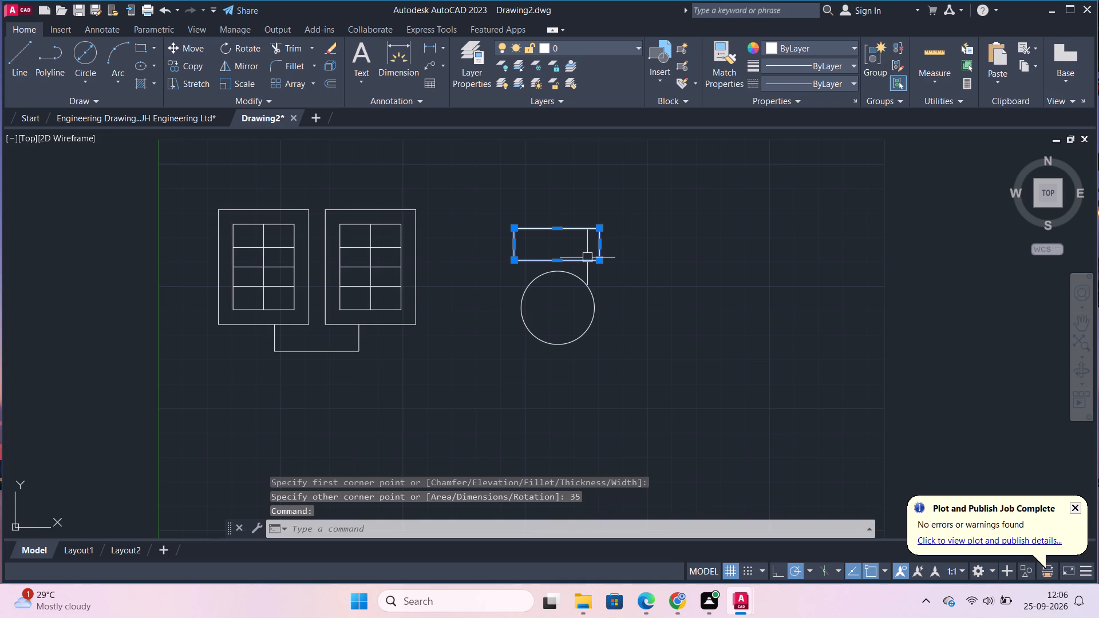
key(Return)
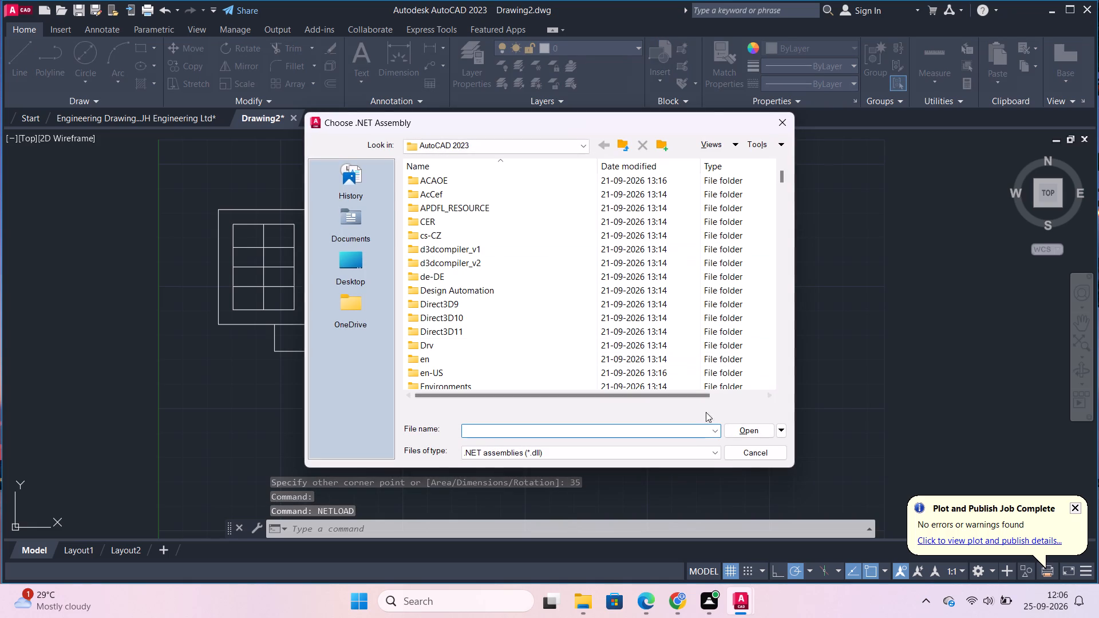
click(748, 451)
Move the rectangle above the circle straight down from its bottom-edge midpoint so it rests on the top of the circle.
click(572, 232)
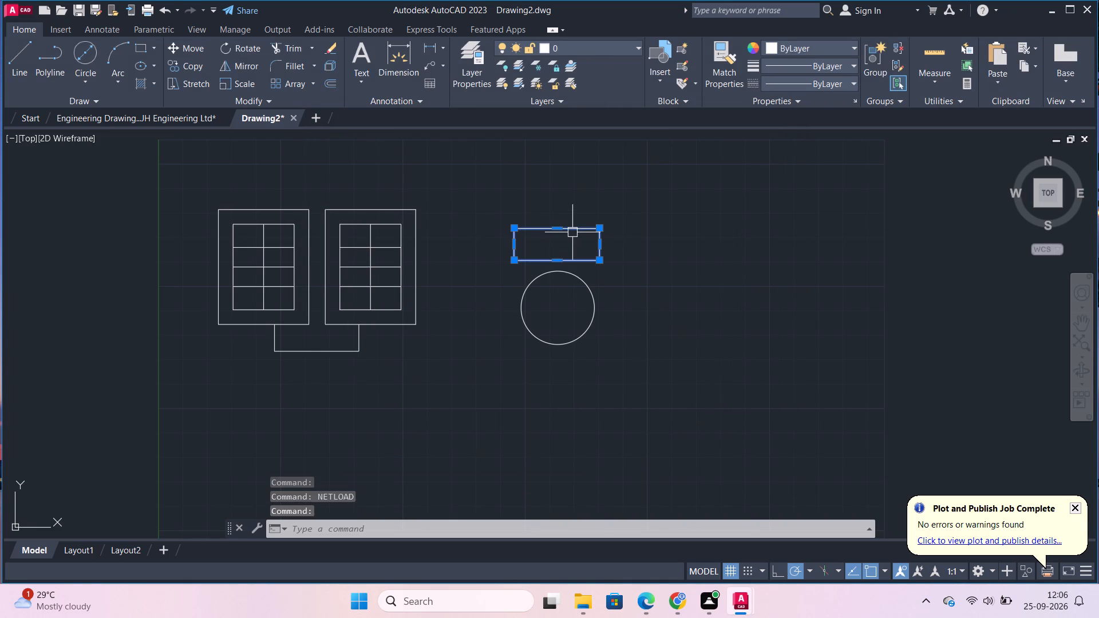
key(m)
key(Return)
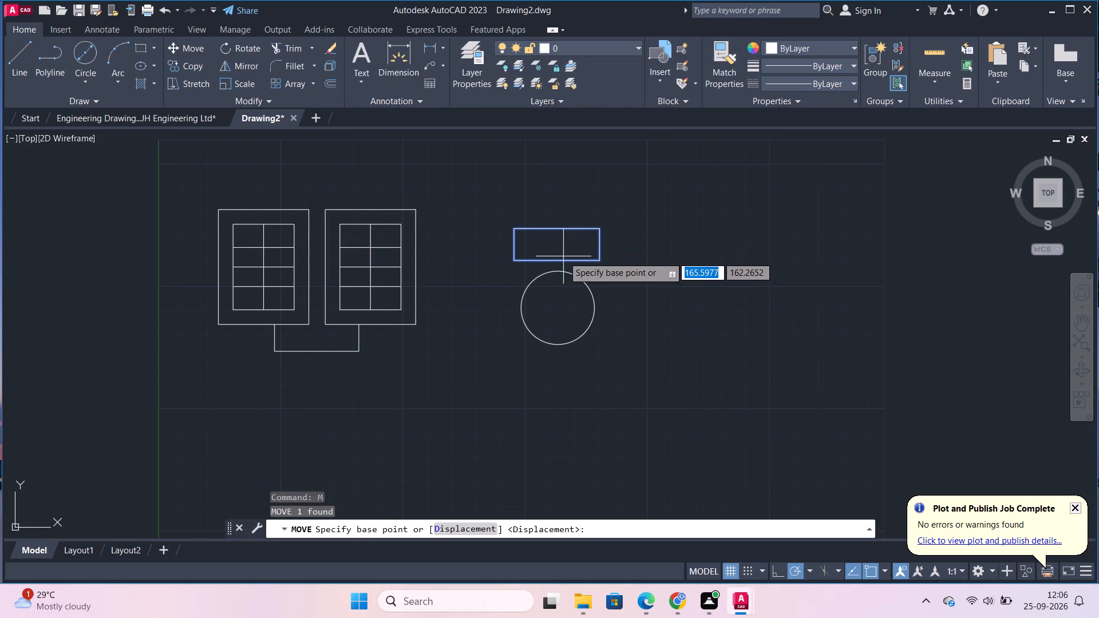
click(555, 258)
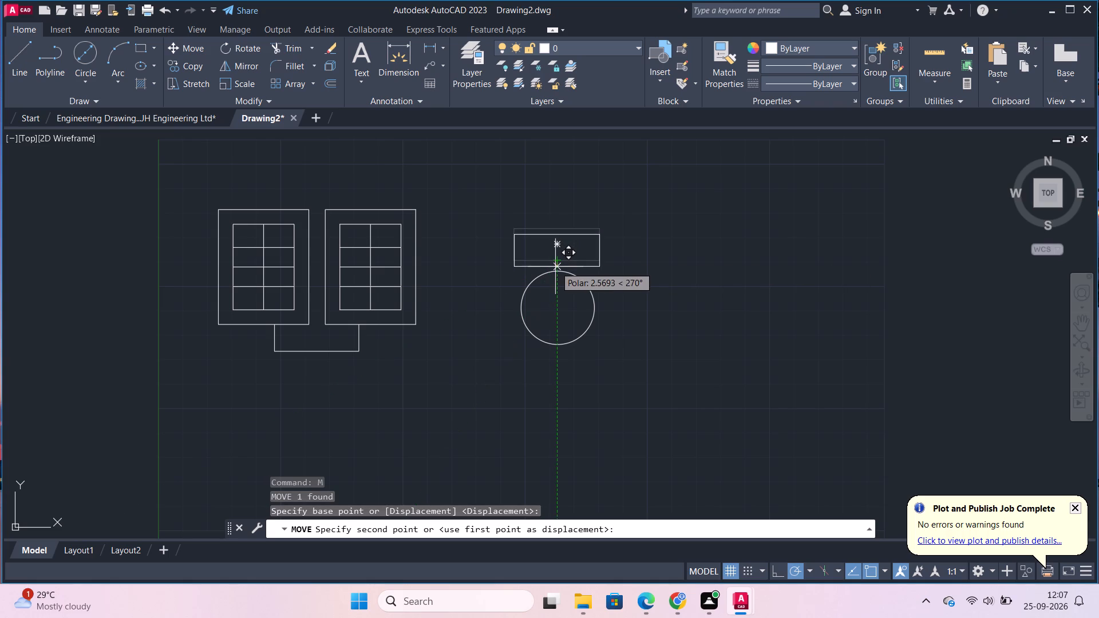
click(556, 270)
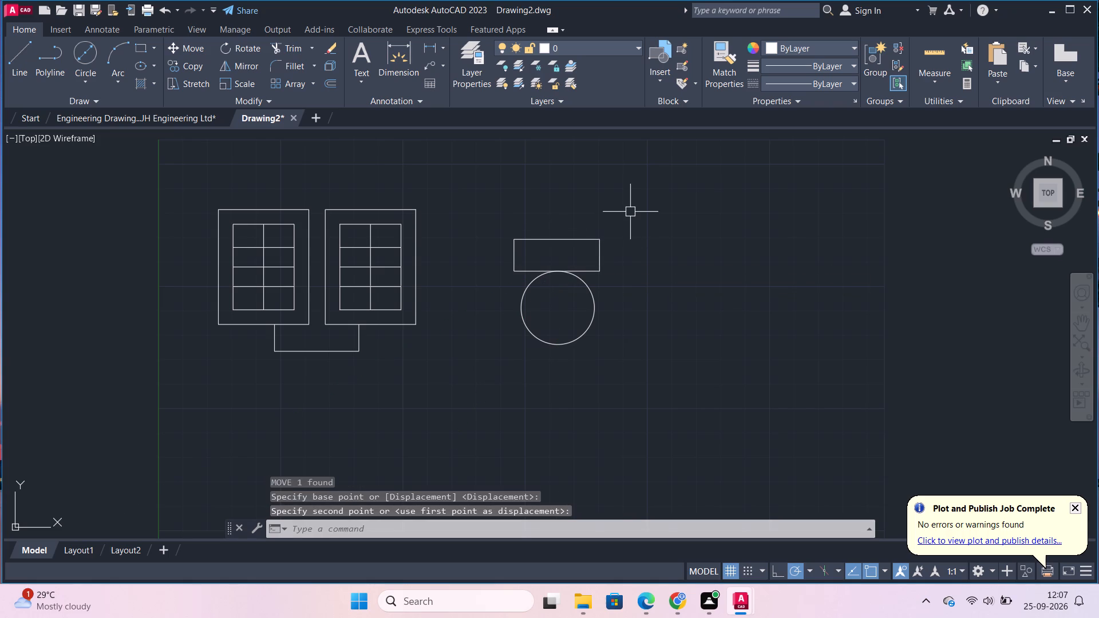
key(Escape)
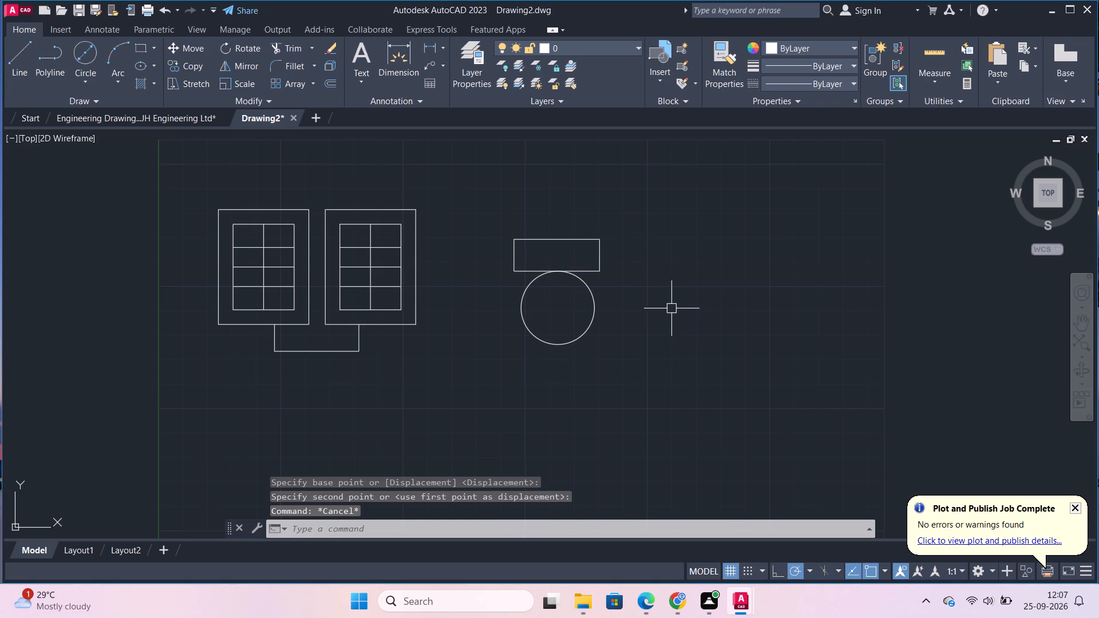
Draw a vertical line about 5 long from where the rectangle meets the circle's top down into the circle.
click(22, 53)
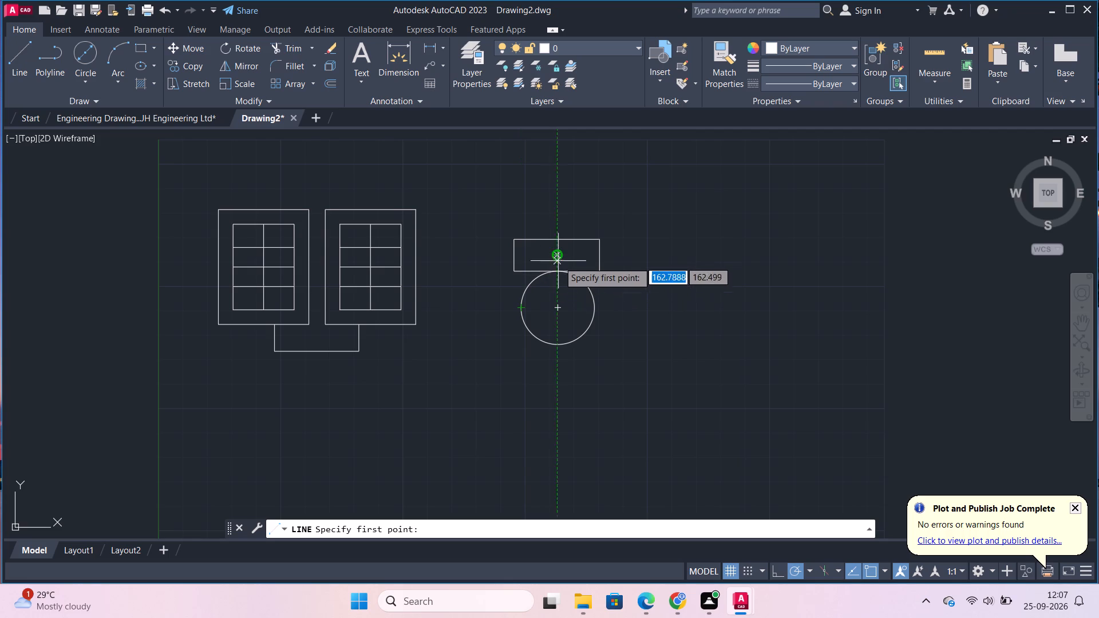
click(559, 271)
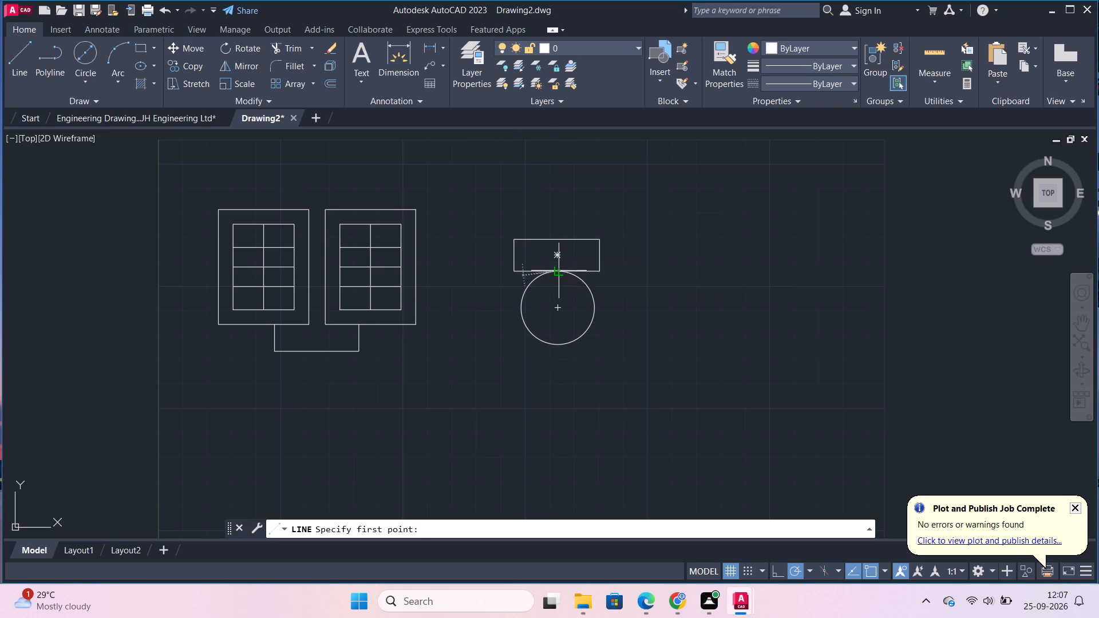
scroll(551, 285, up, 2)
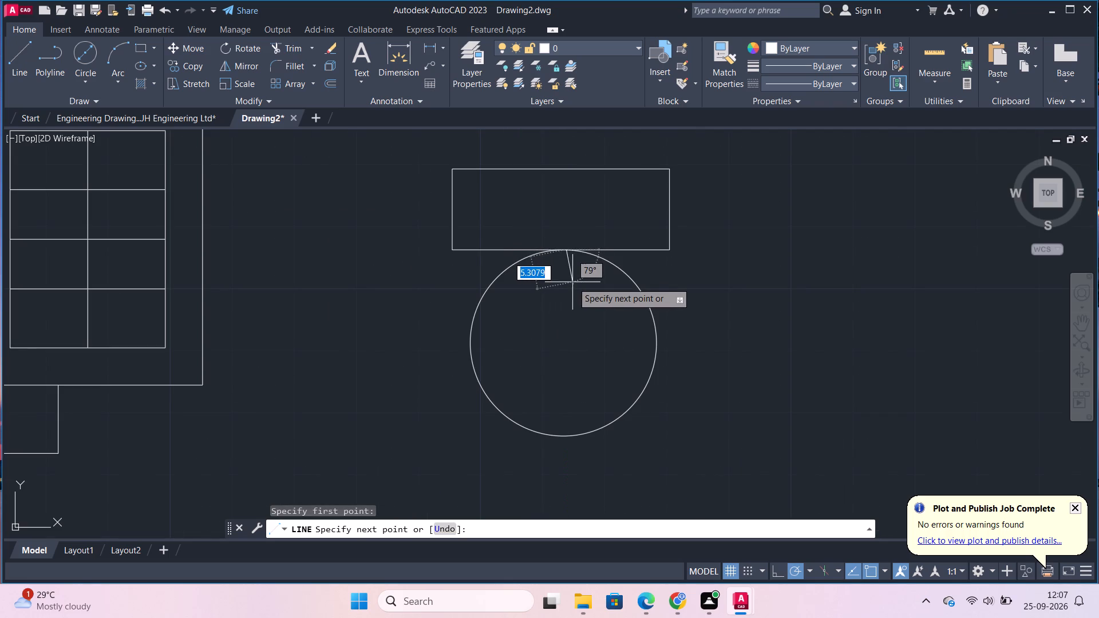
click(567, 284)
key(Escape)
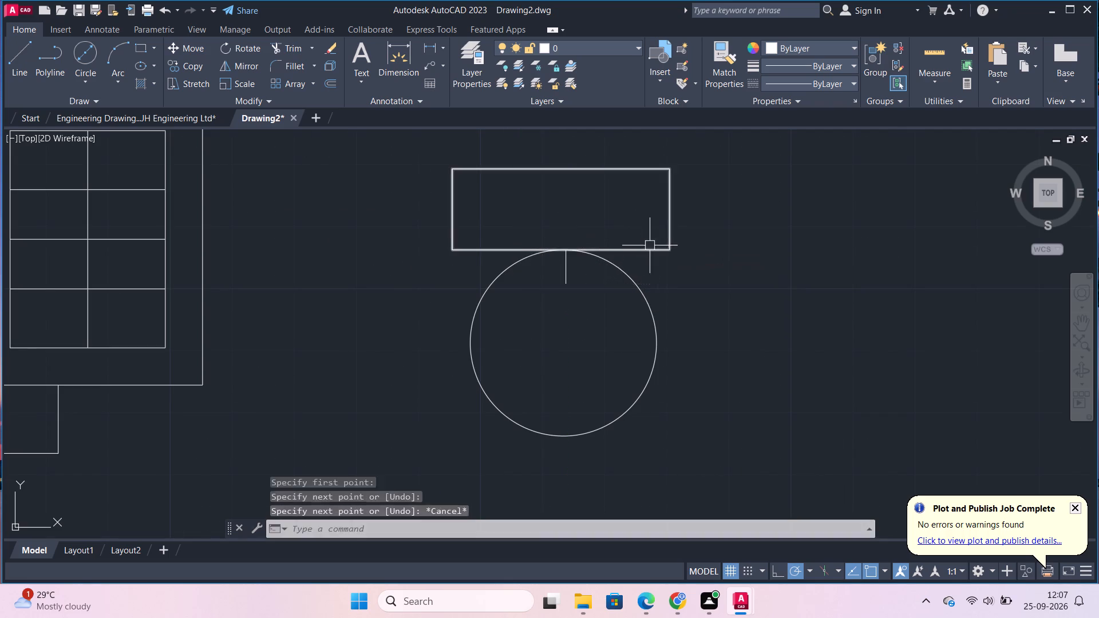
Offset the short vertical line at the top of the circle by 8 to each side.
key(o)
key(Return)
key(Return)
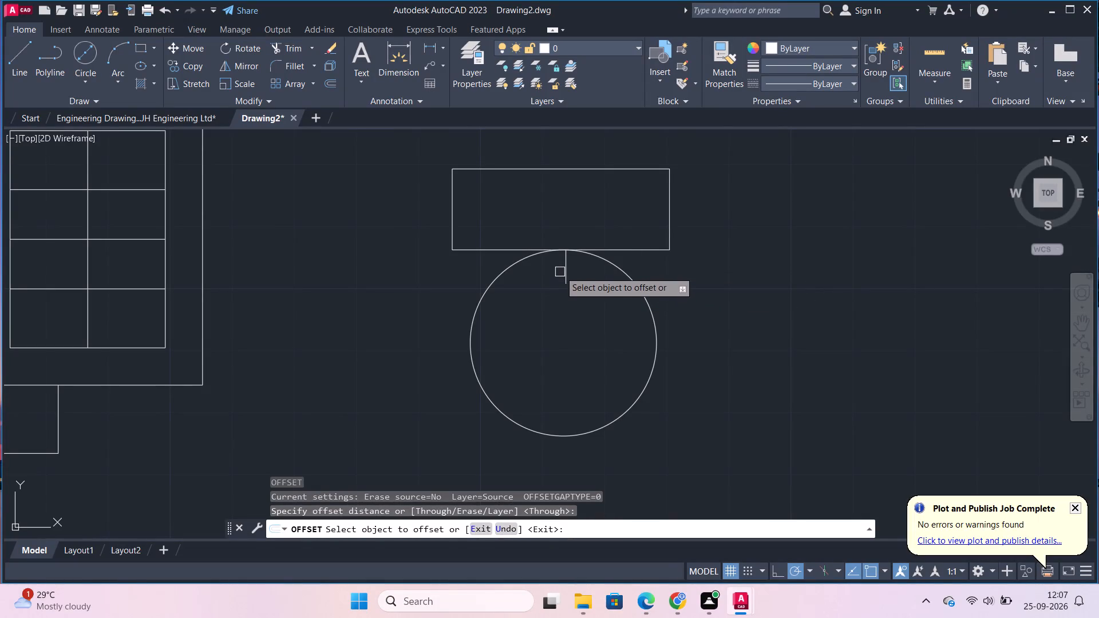
click(566, 269)
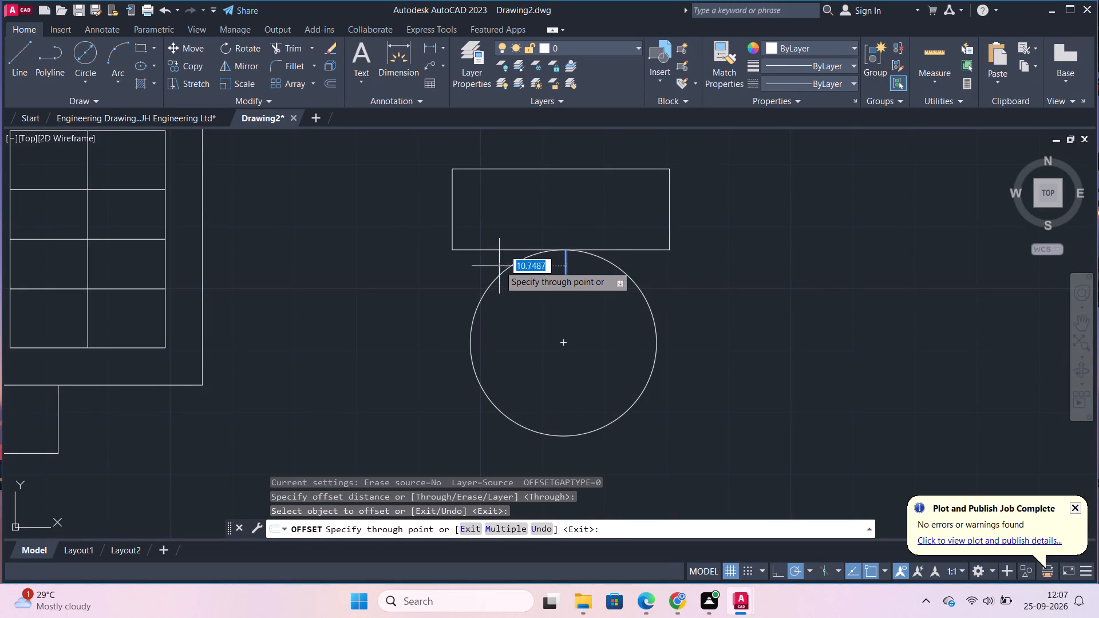
key(8)
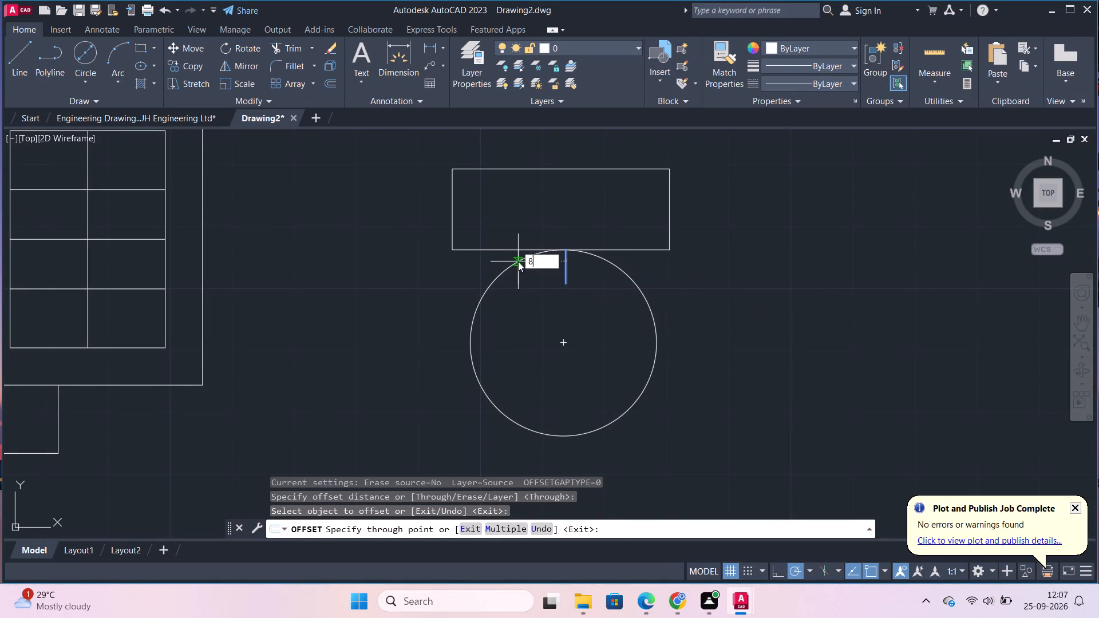
key(Return)
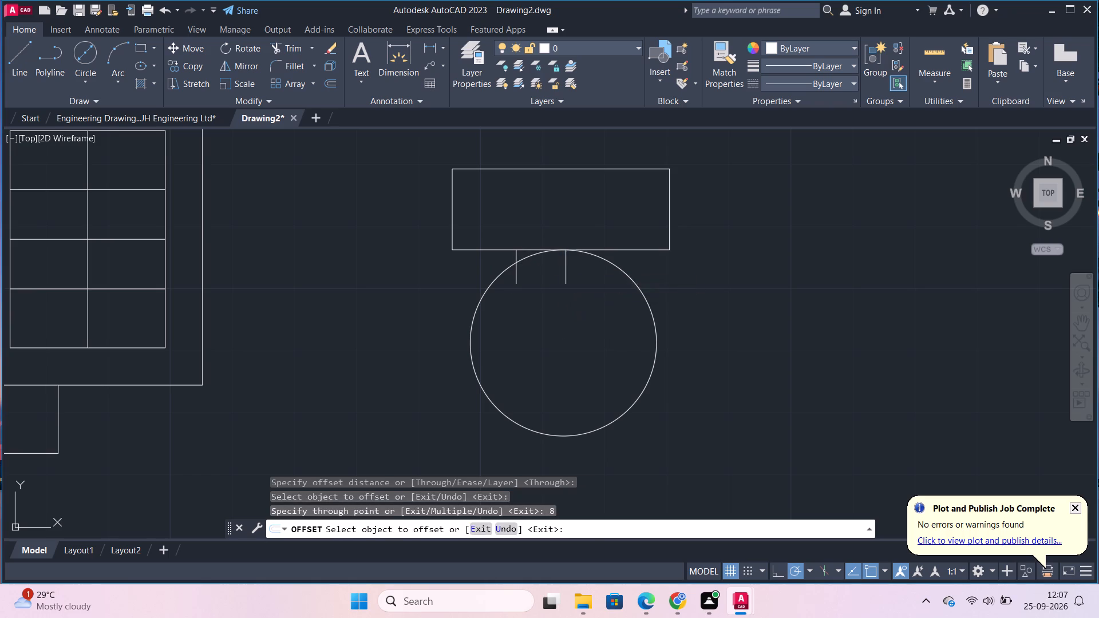
click(567, 267)
key(8)
key(Return)
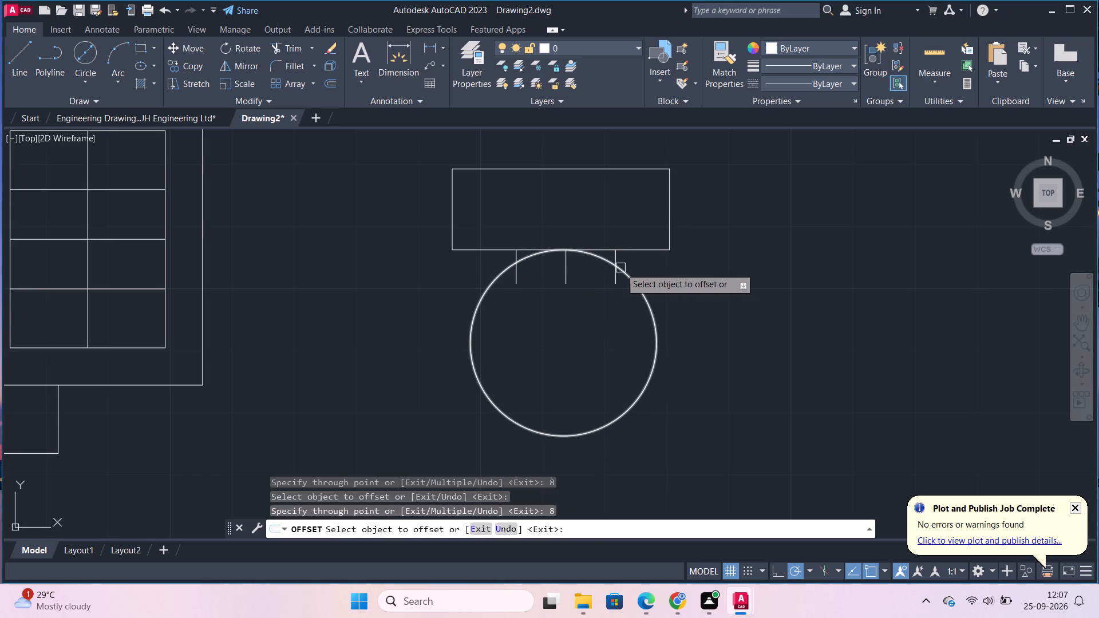
key(Escape)
Trim the circle's top arc between the outer vertical lines, the middle line, and the outer line ends inside the circle to form a neck.
text(TR)
key(Return)
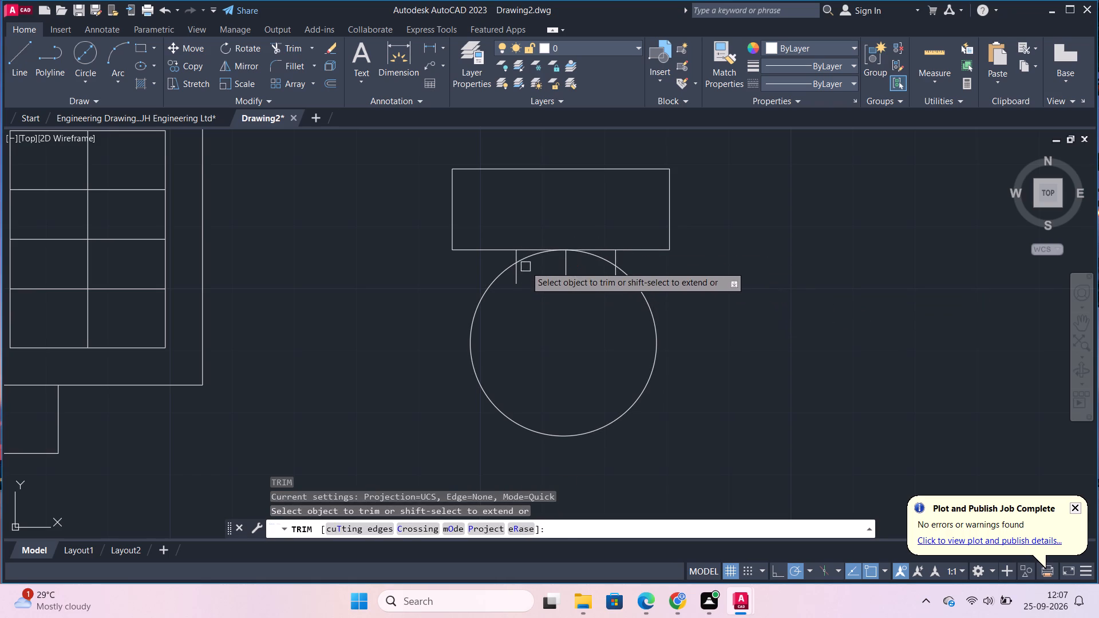
click(527, 260)
click(606, 263)
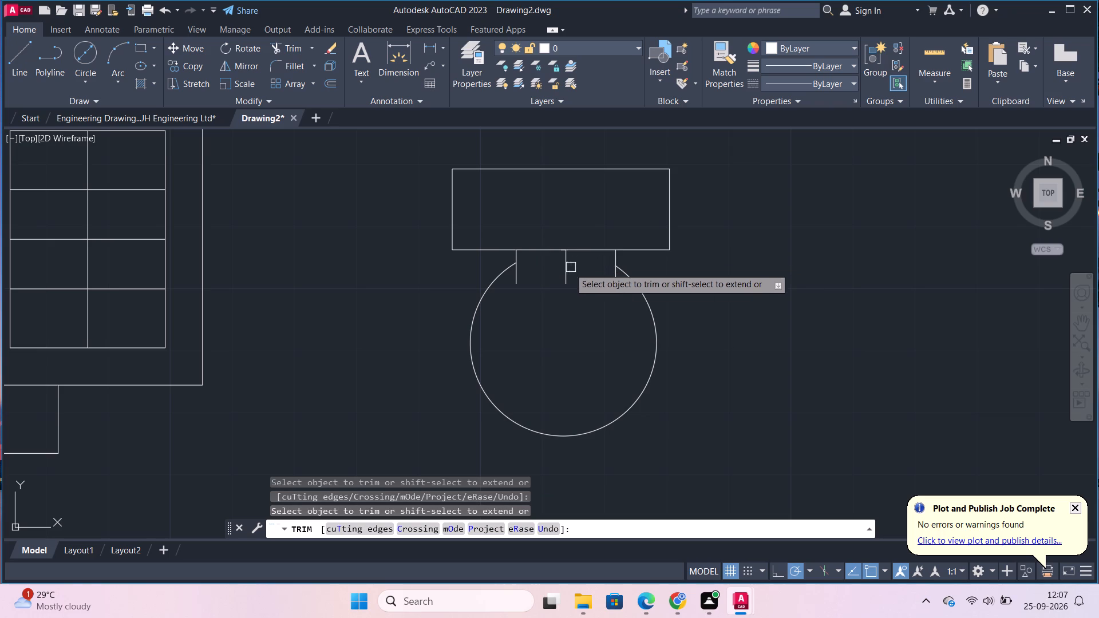
click(562, 270)
click(611, 281)
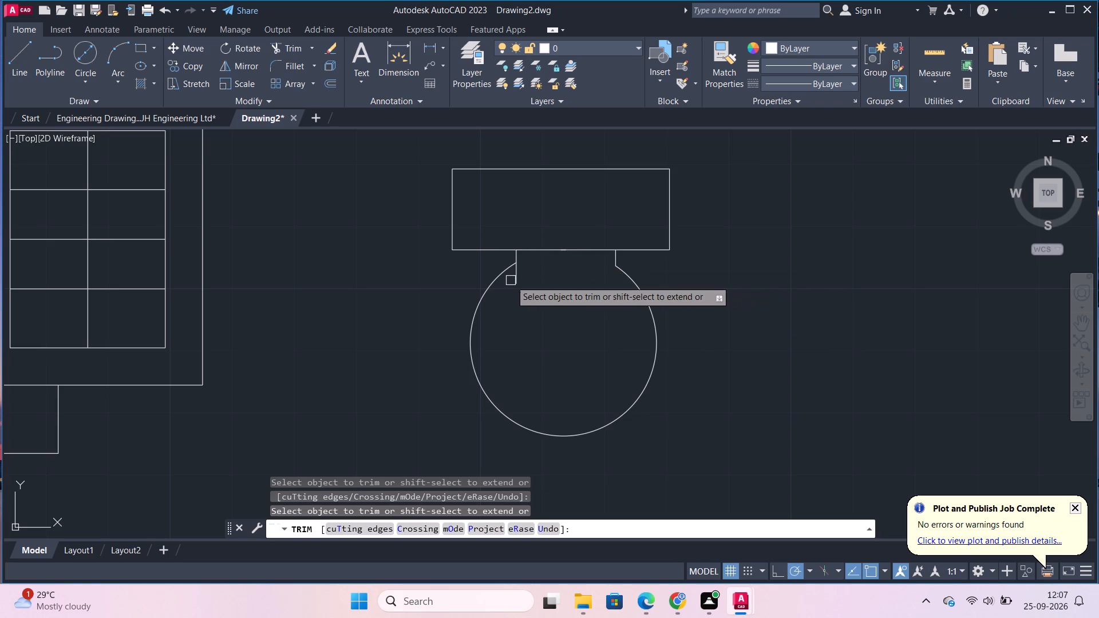
click(515, 280)
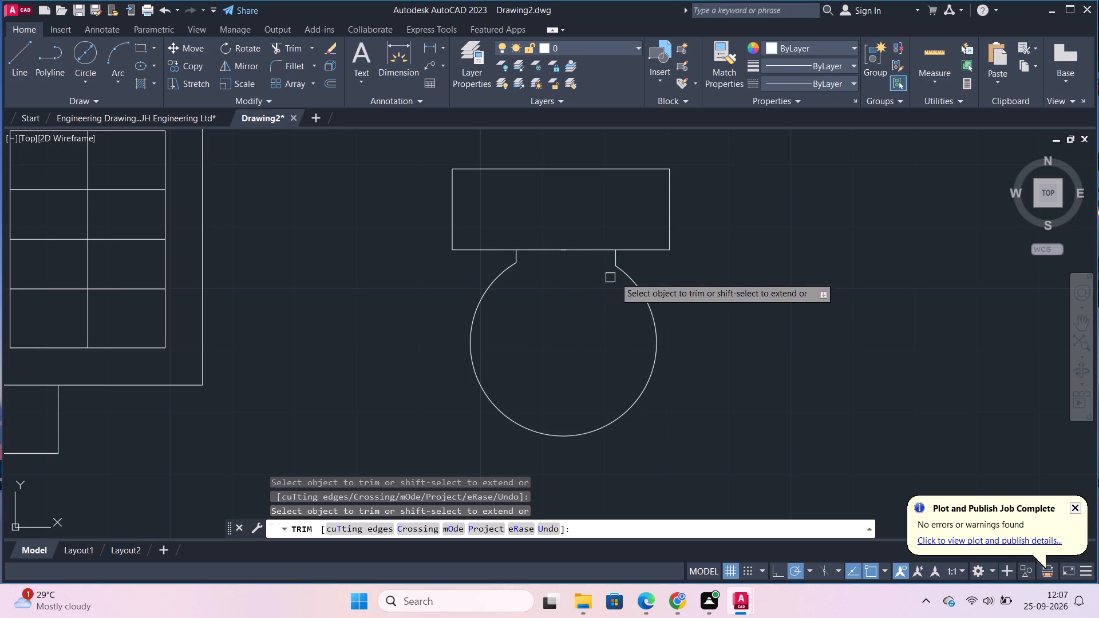
scroll(682, 247, down, 3)
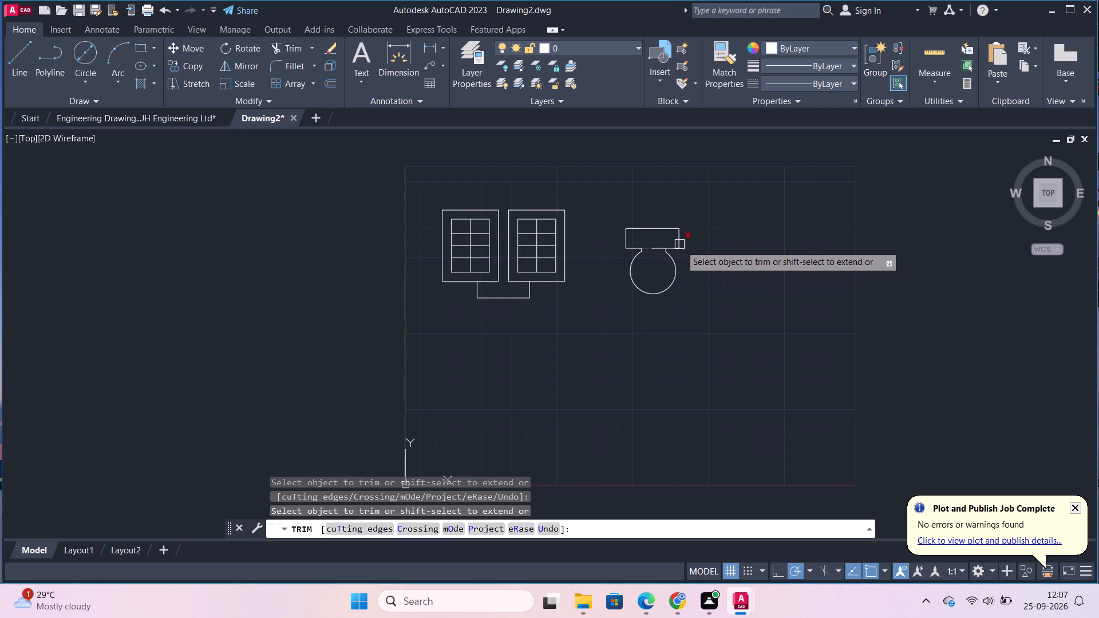
scroll(687, 249, up, 2)
scroll(688, 253, down, 3)
scroll(678, 288, up, 1)
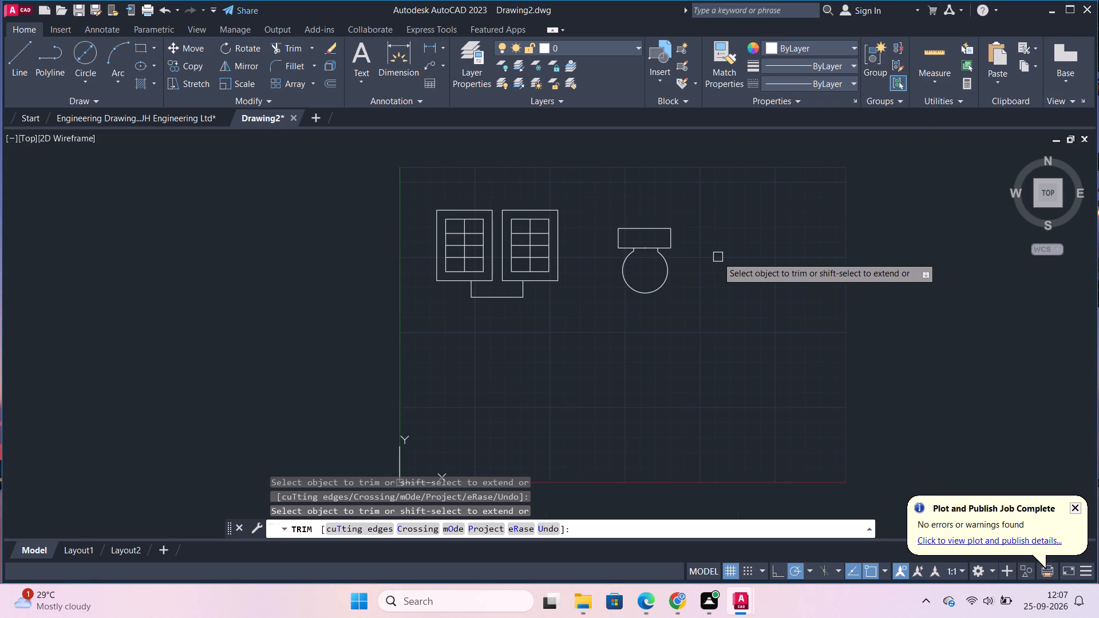
key(Escape)
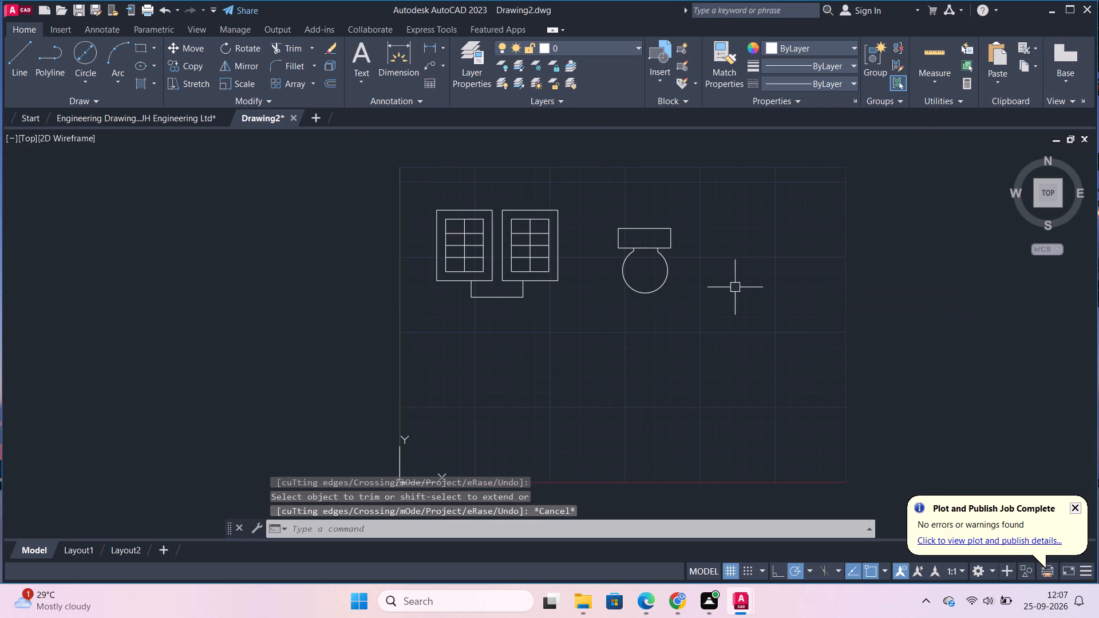
Draw a horizontal line 35 long across the middle of the rectangle above the circle, between its side midpoints.
click(16, 53)
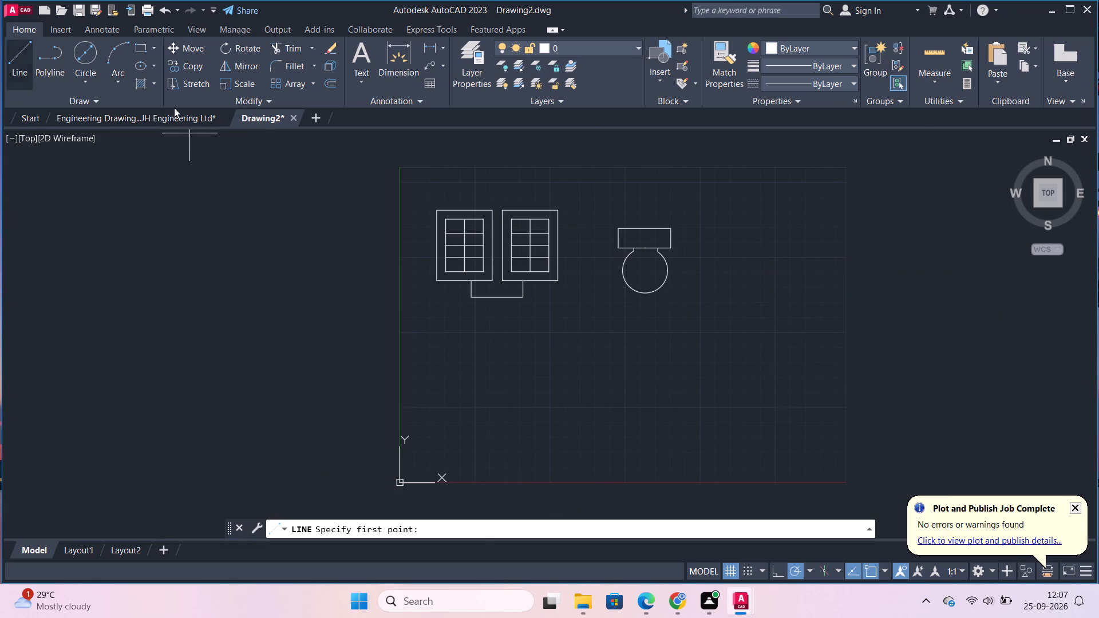
scroll(623, 237, up, 2)
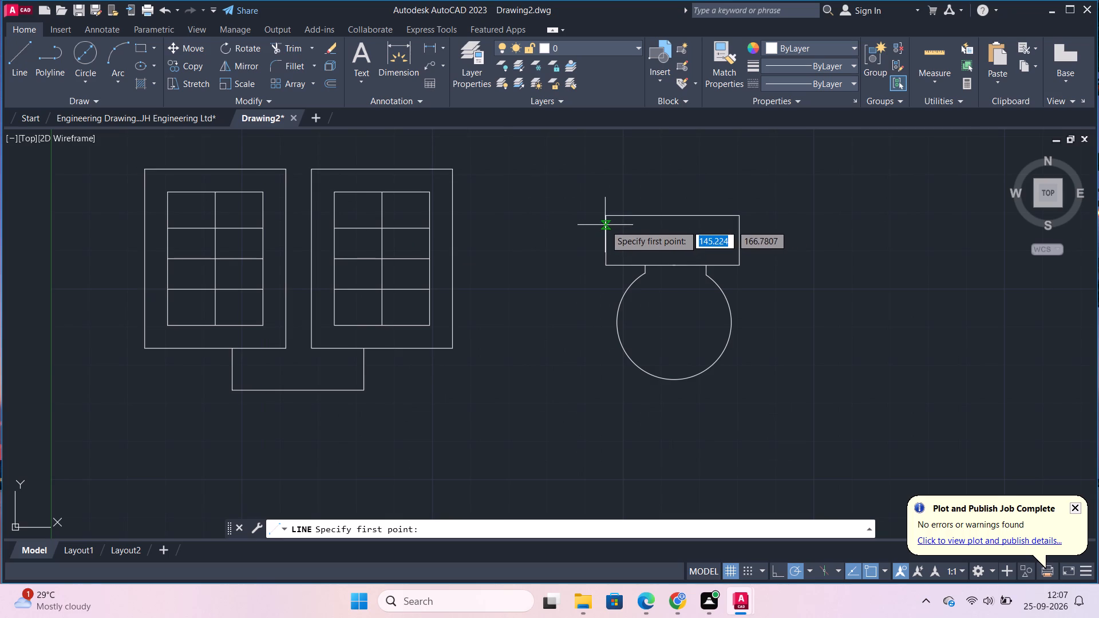
click(606, 241)
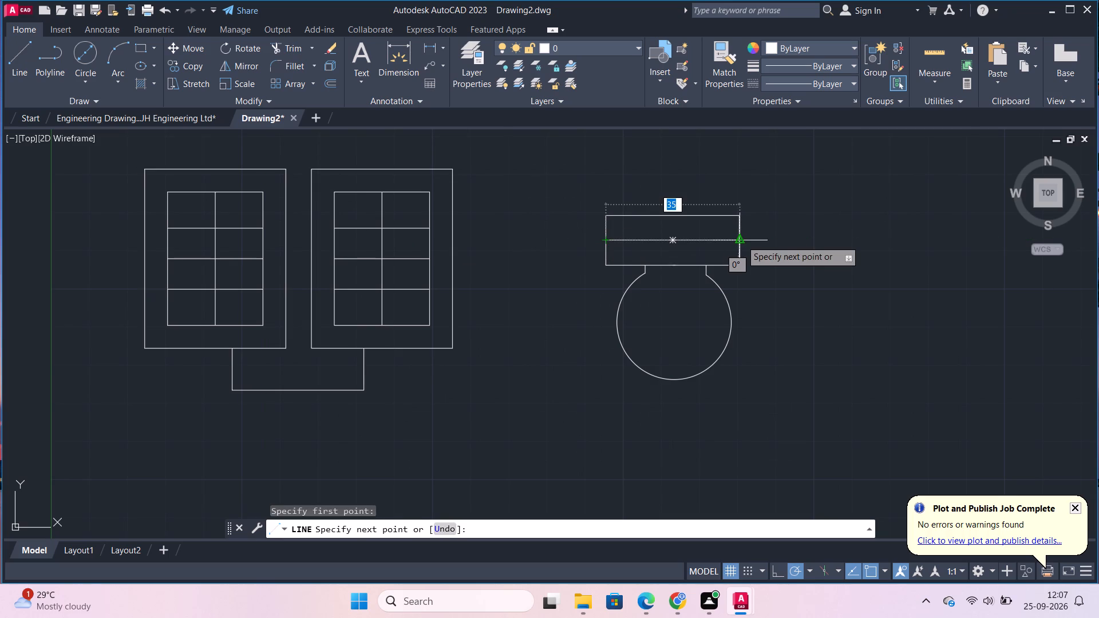
click(741, 240)
key(Escape)
Offset the rectangle's horizontal centre line by 3 upward and 3 downward.
key(o)
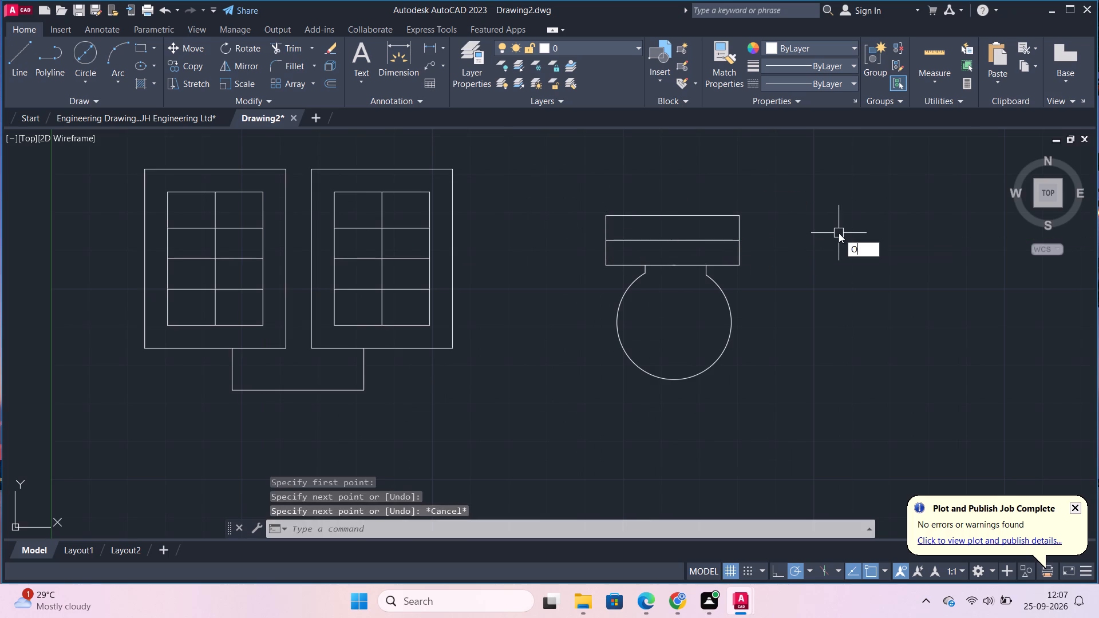
key(Return)
key(Return)
click(712, 237)
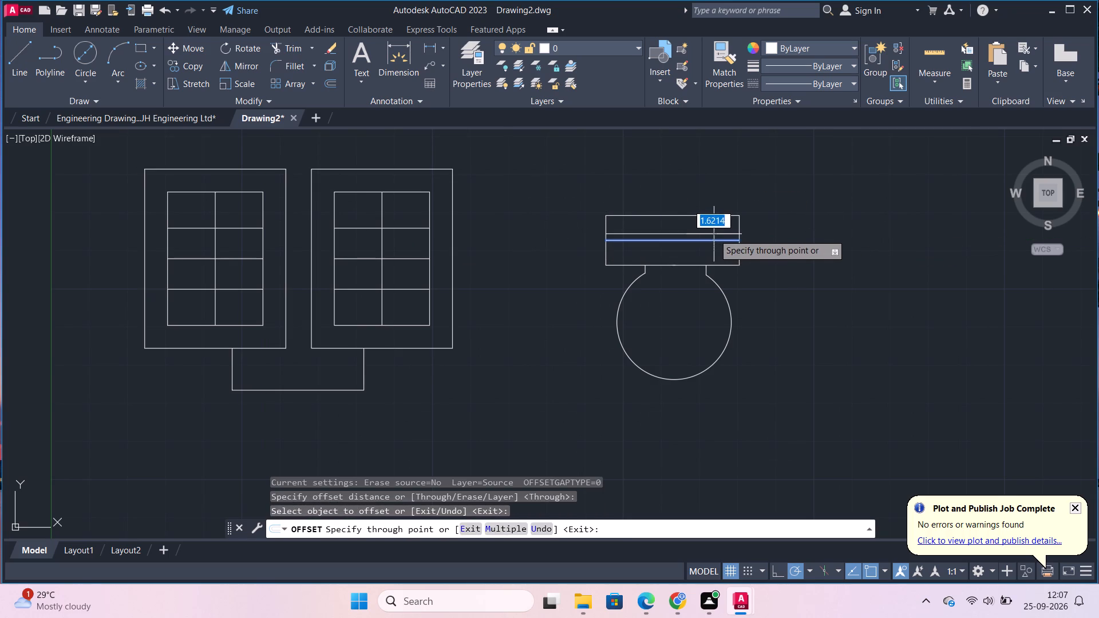
key(3)
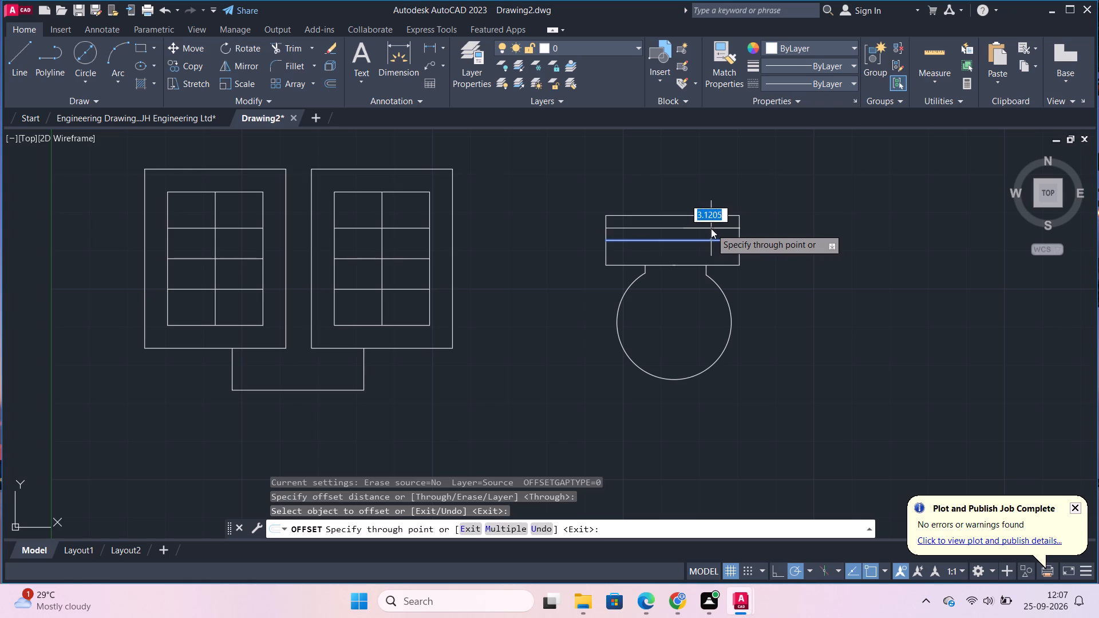
key(Return)
click(708, 243)
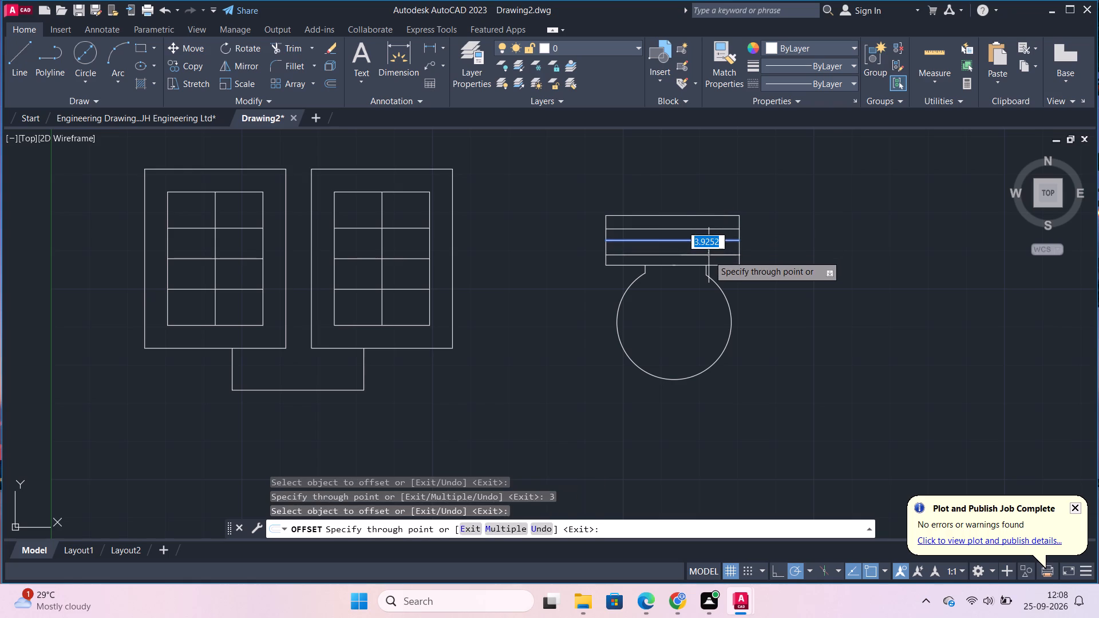
key(3)
key(Return)
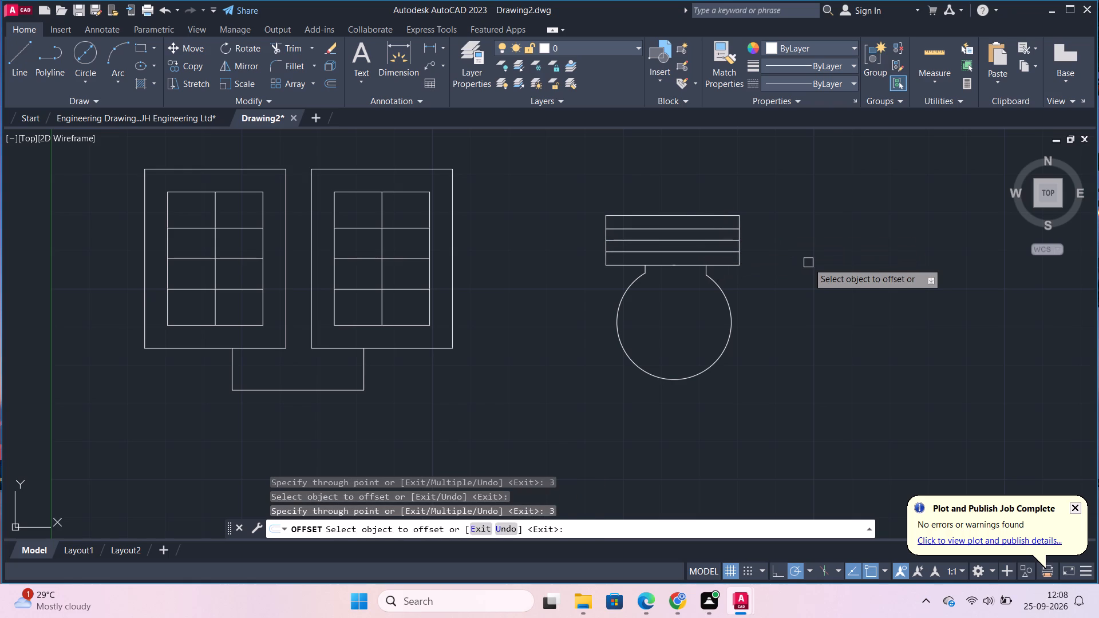
key(Escape)
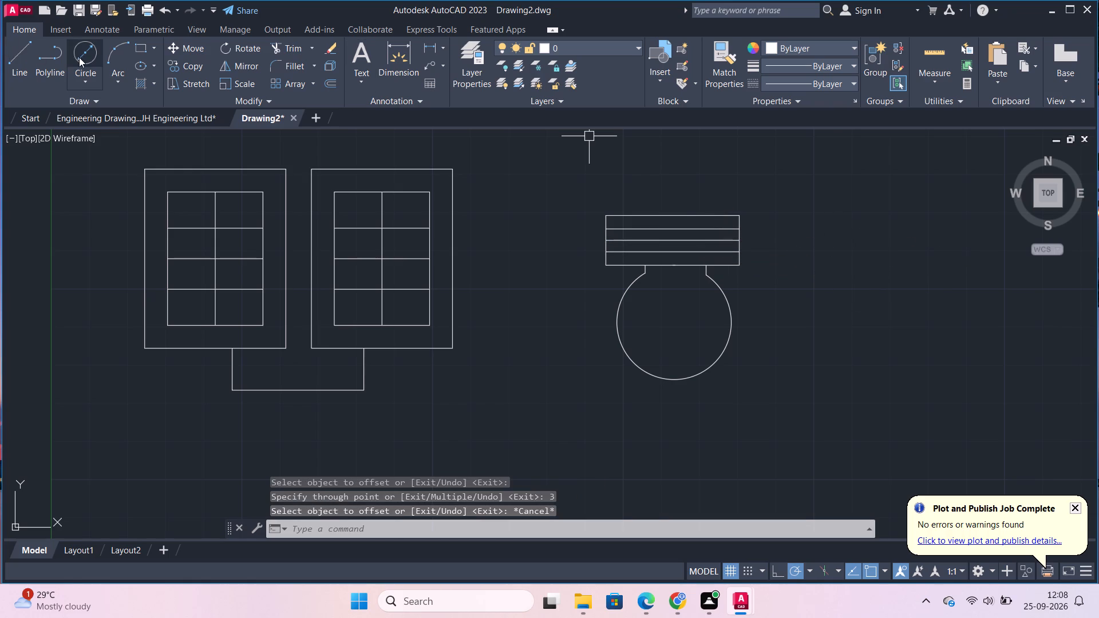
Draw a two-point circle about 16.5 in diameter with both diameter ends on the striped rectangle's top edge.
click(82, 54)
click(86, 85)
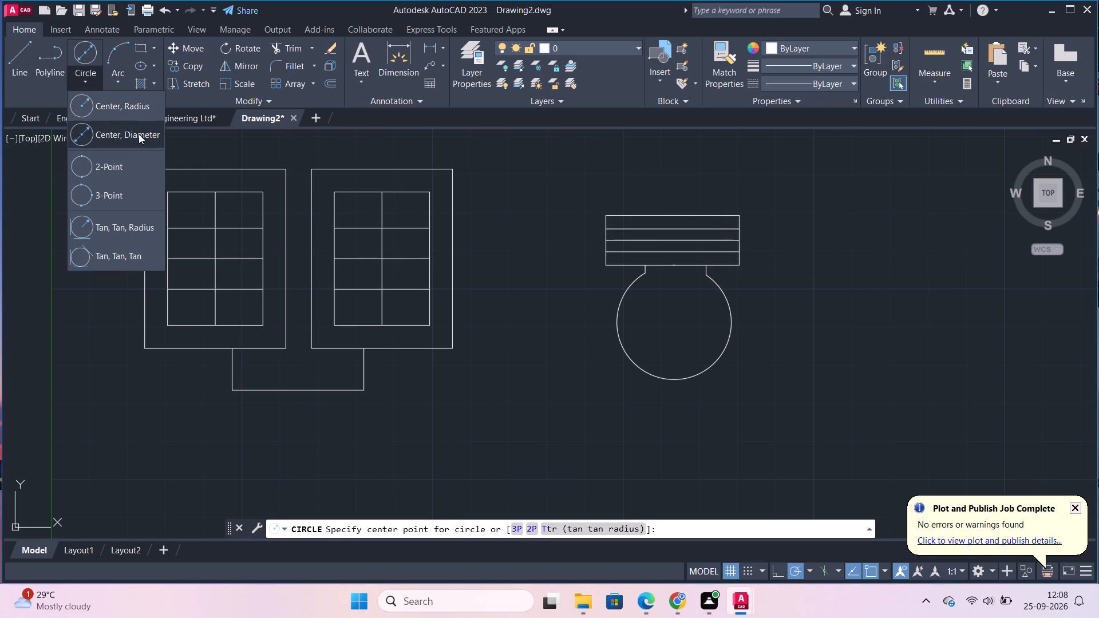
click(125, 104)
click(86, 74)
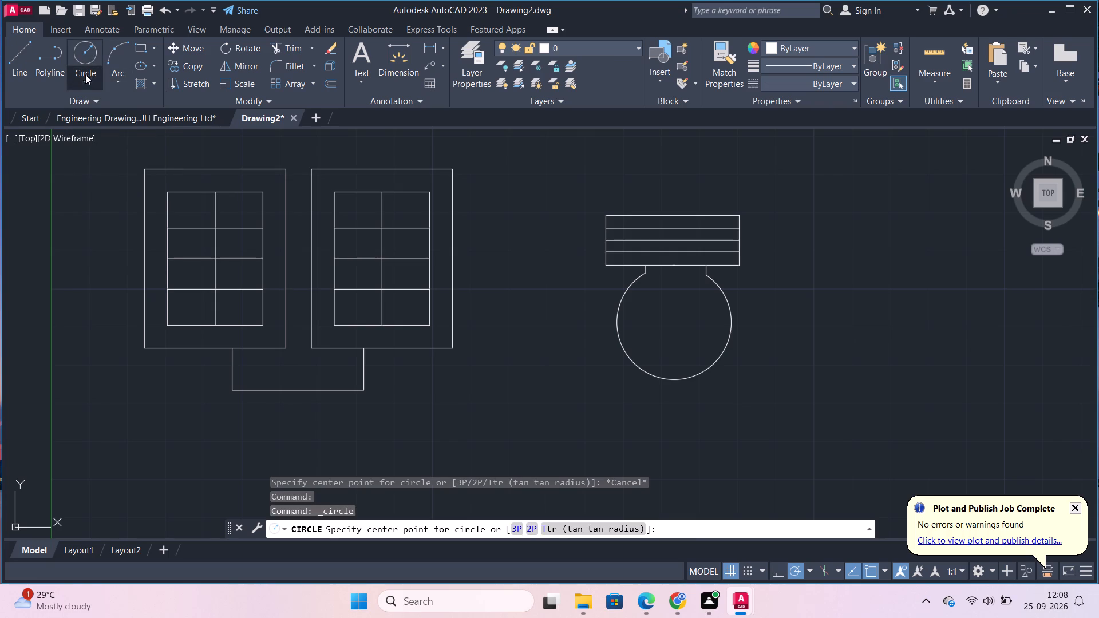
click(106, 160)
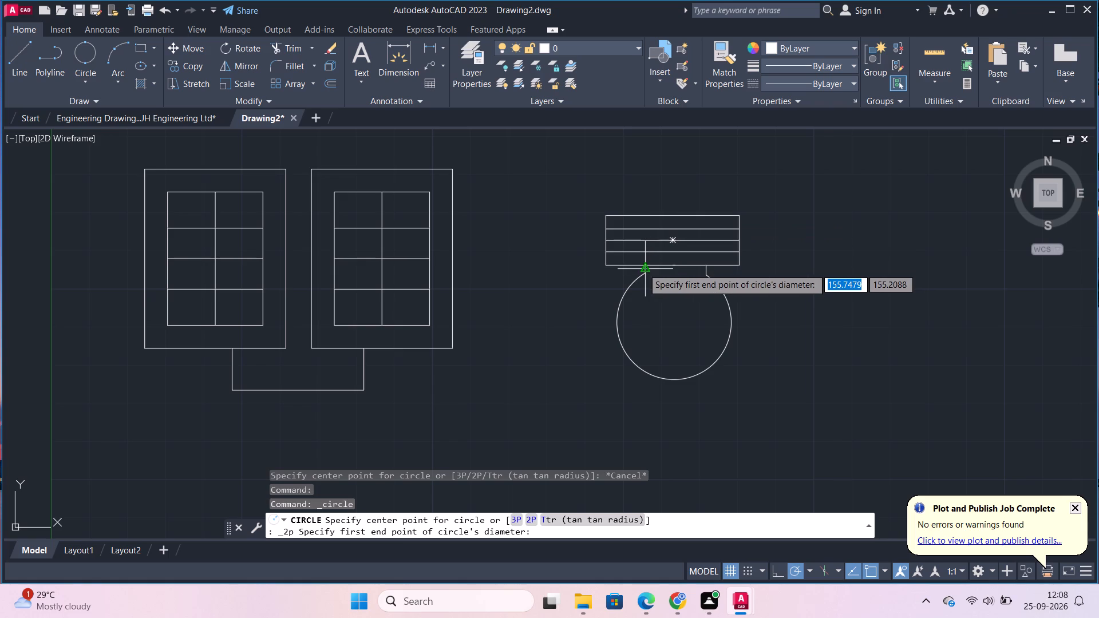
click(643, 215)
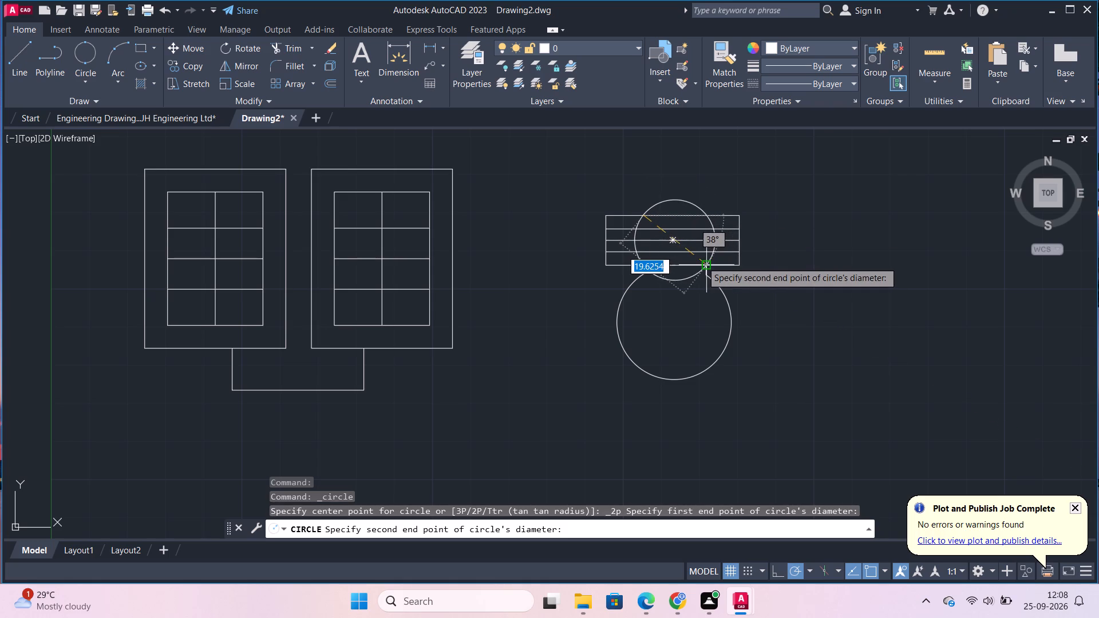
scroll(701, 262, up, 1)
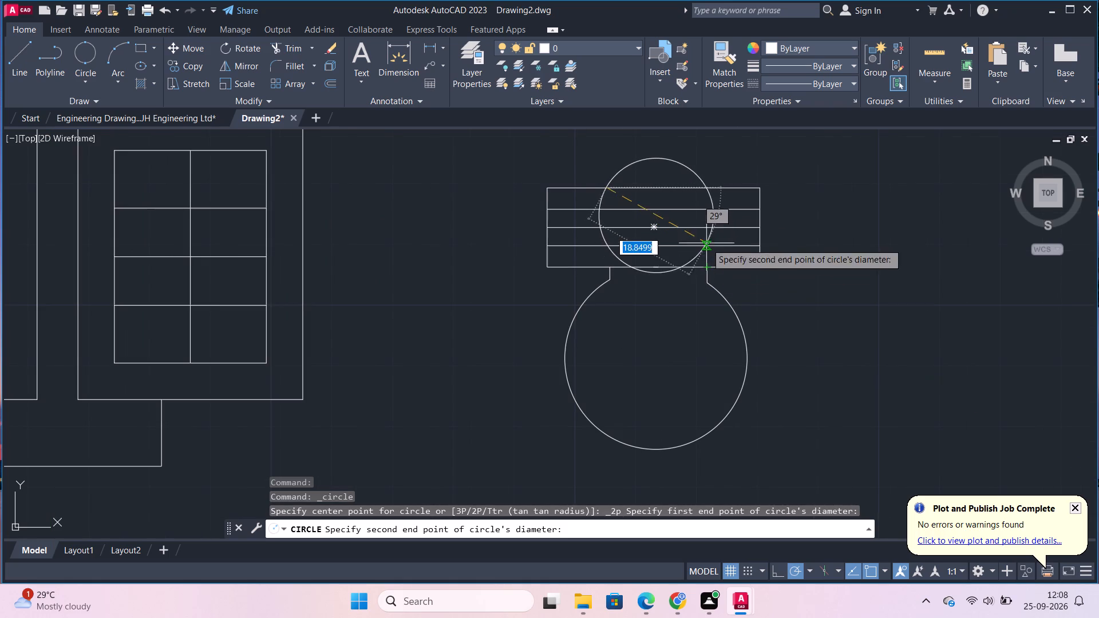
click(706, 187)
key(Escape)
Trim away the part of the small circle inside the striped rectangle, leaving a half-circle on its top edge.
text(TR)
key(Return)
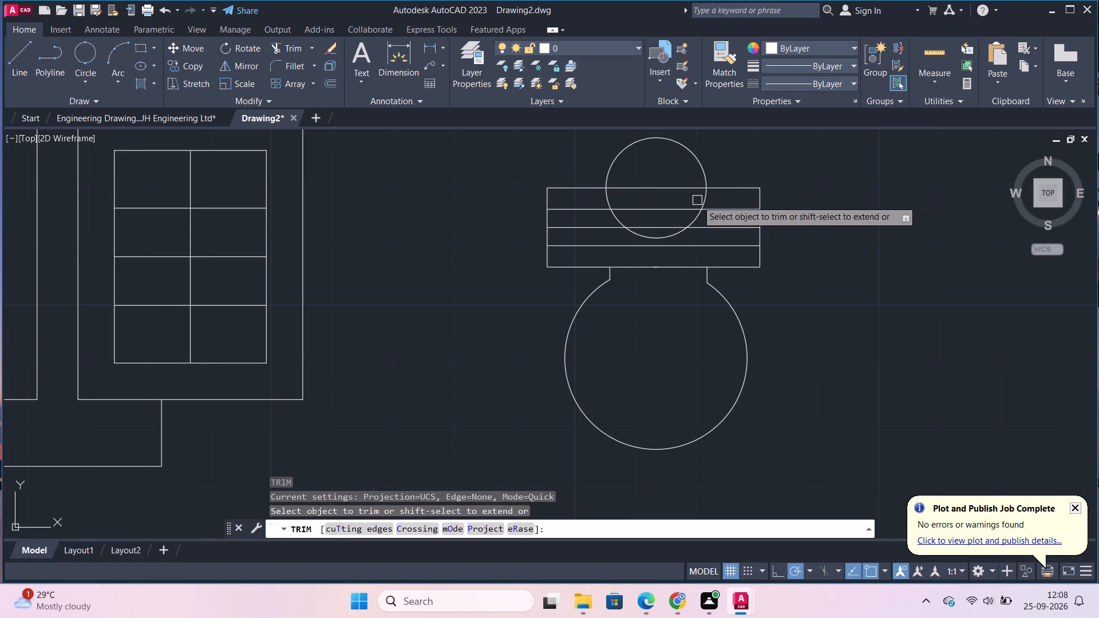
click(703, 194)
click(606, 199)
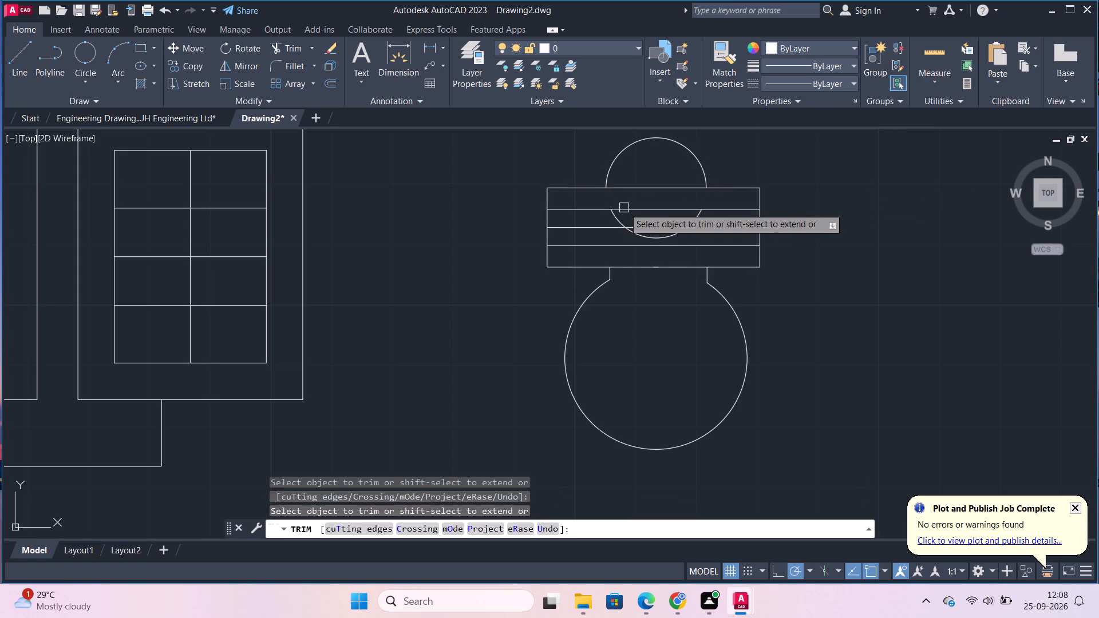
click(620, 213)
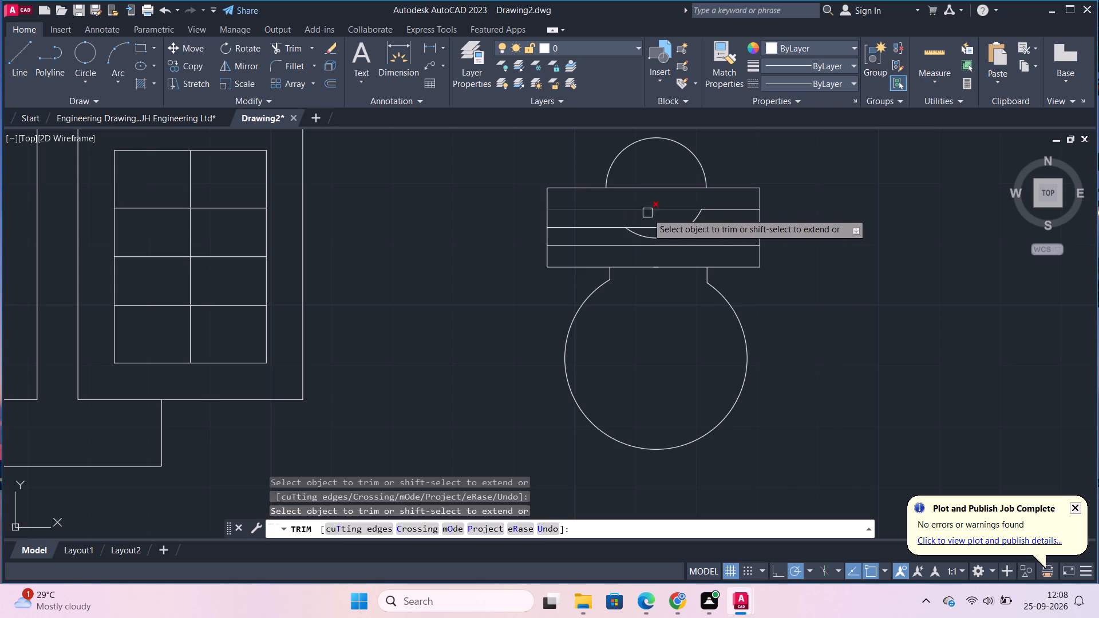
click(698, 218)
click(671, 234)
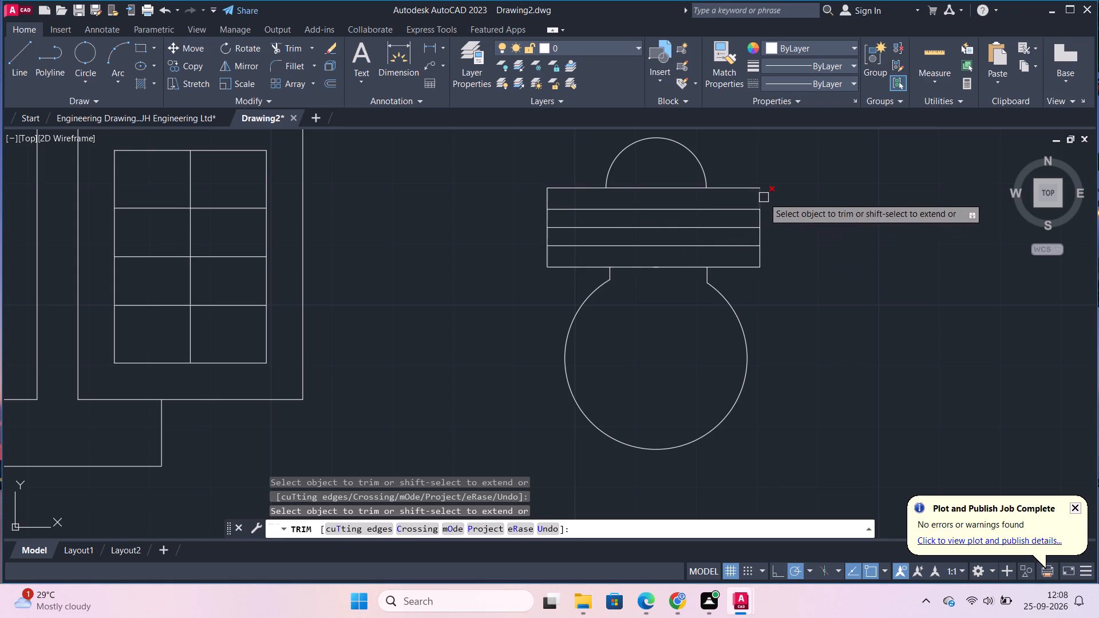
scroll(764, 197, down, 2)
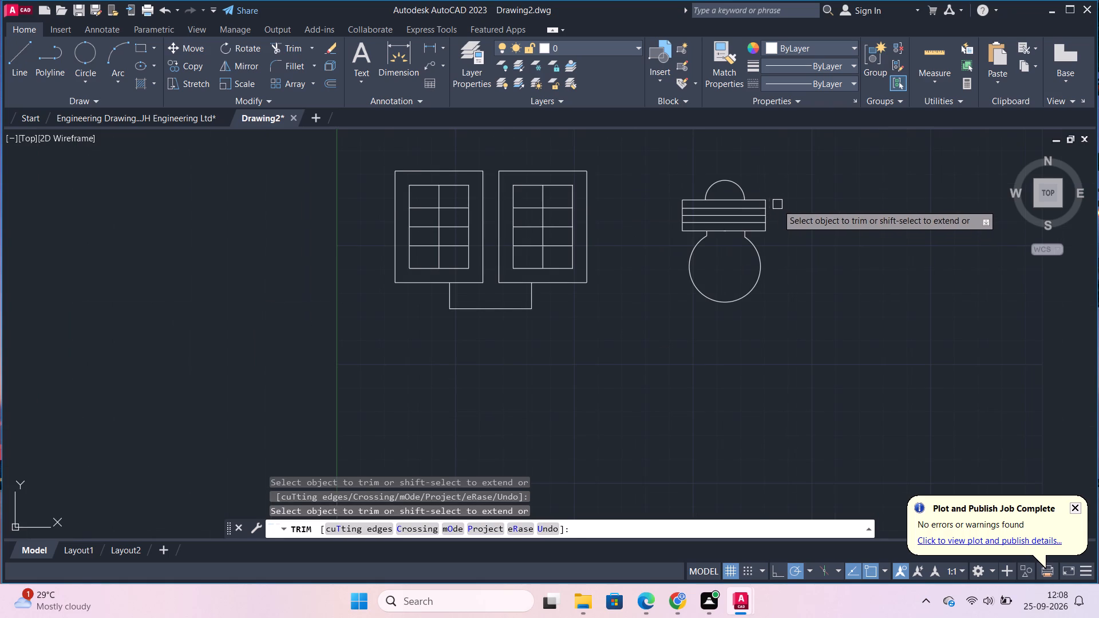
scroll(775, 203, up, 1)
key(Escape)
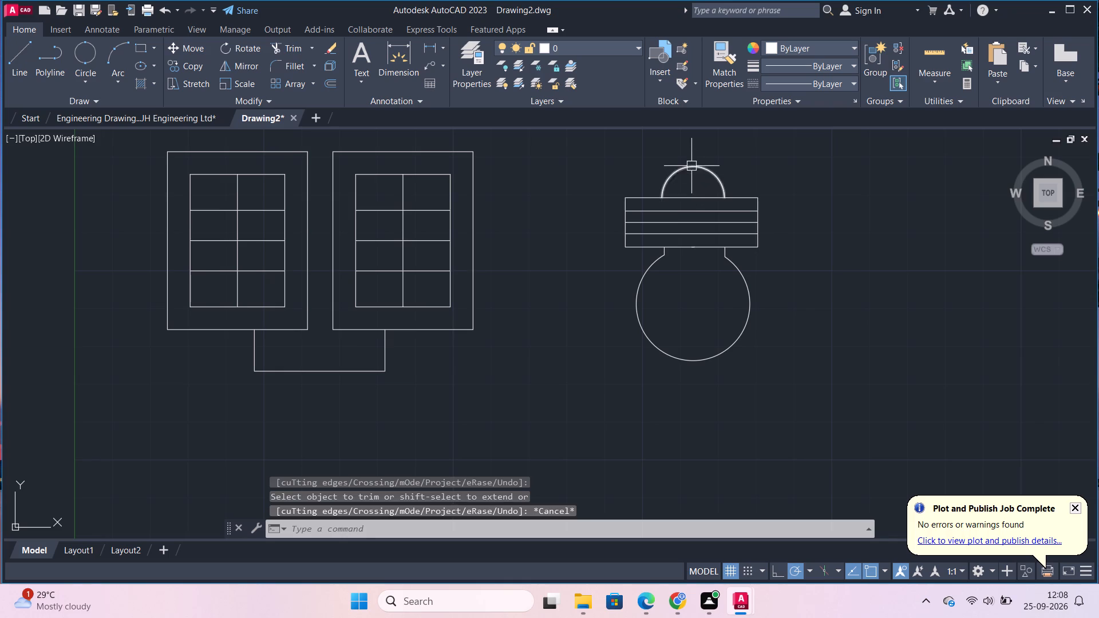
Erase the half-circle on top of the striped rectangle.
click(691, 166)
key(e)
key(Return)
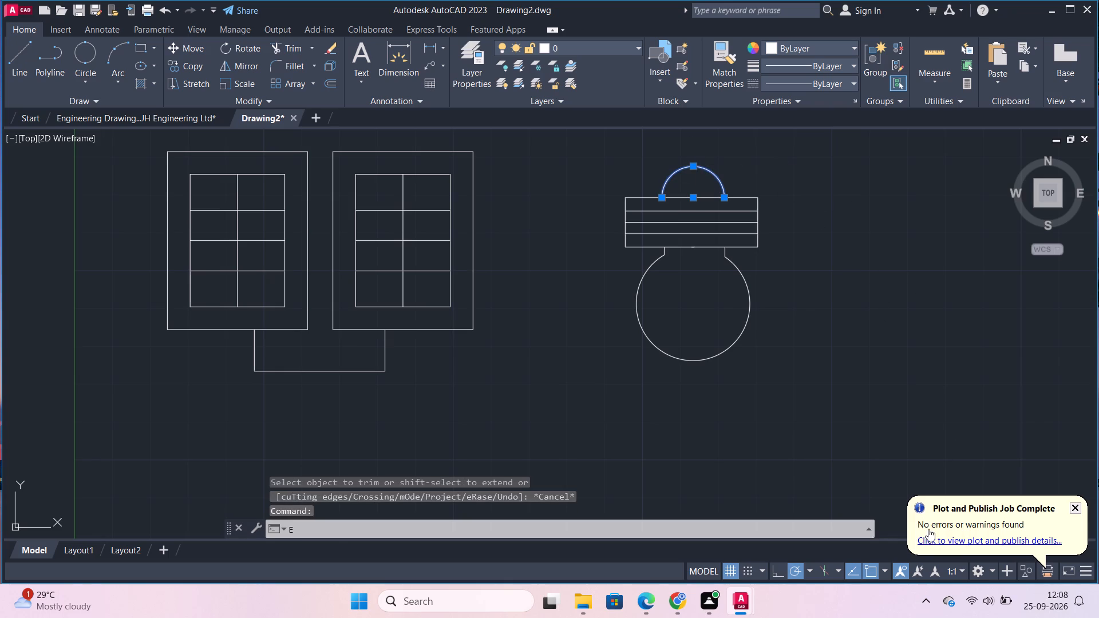
Draw a circle of diameter 8 centred on the midpoint of the striped rectangle's top edge.
click(78, 84)
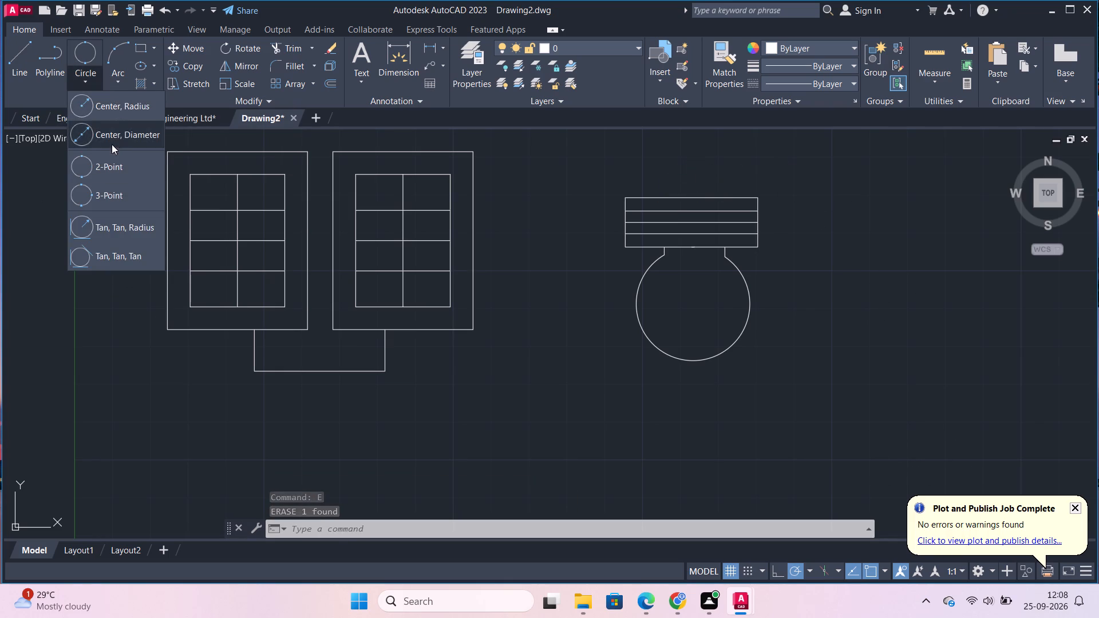
click(135, 139)
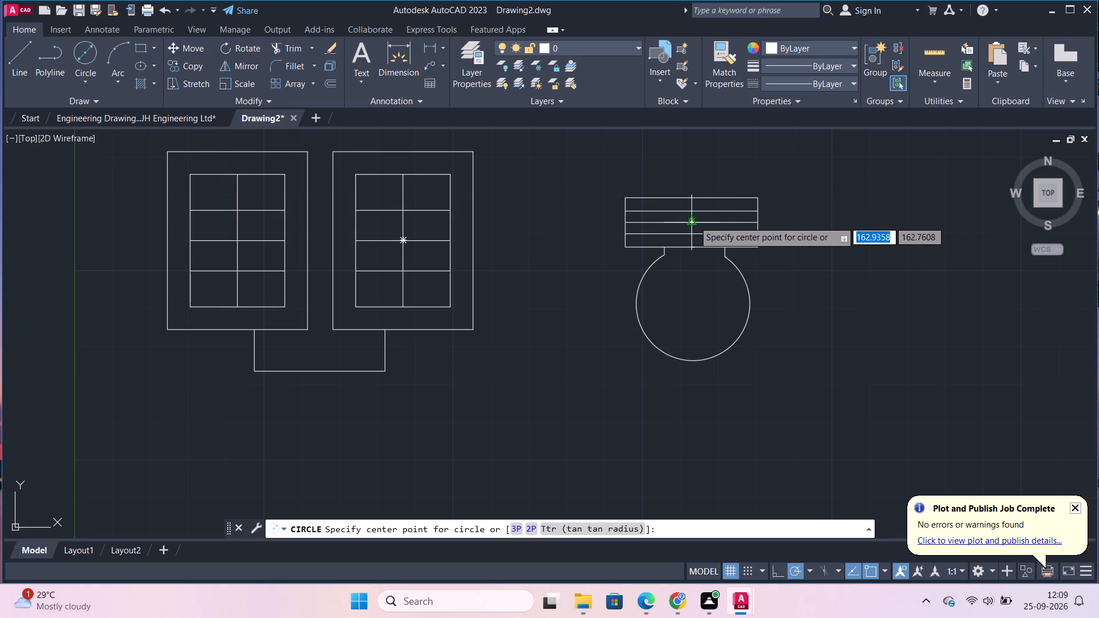
click(691, 200)
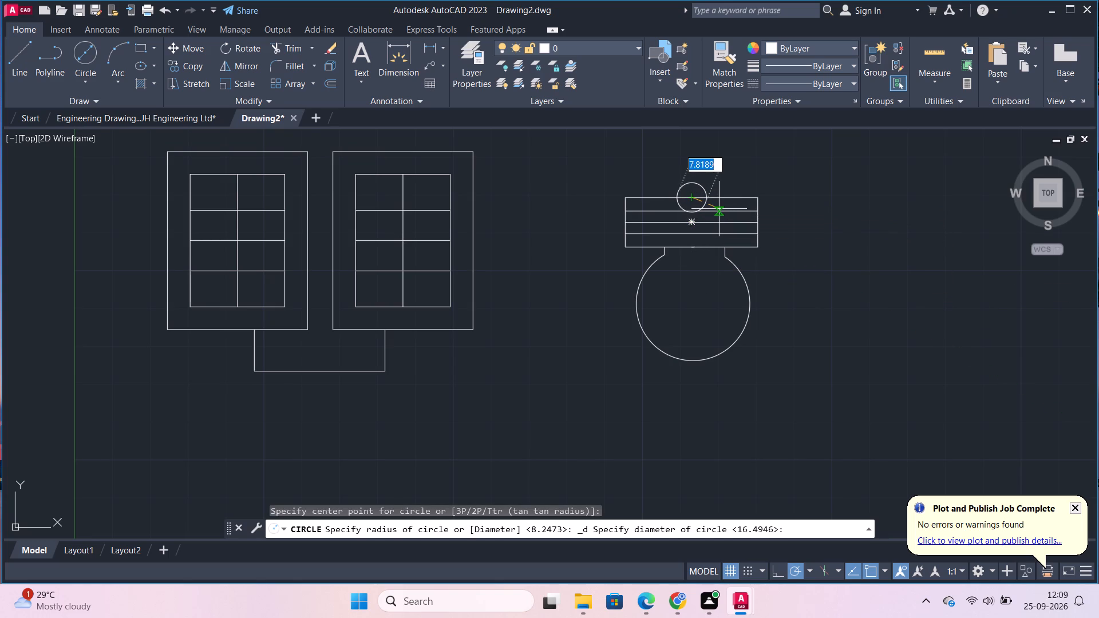
key(8)
key(Return)
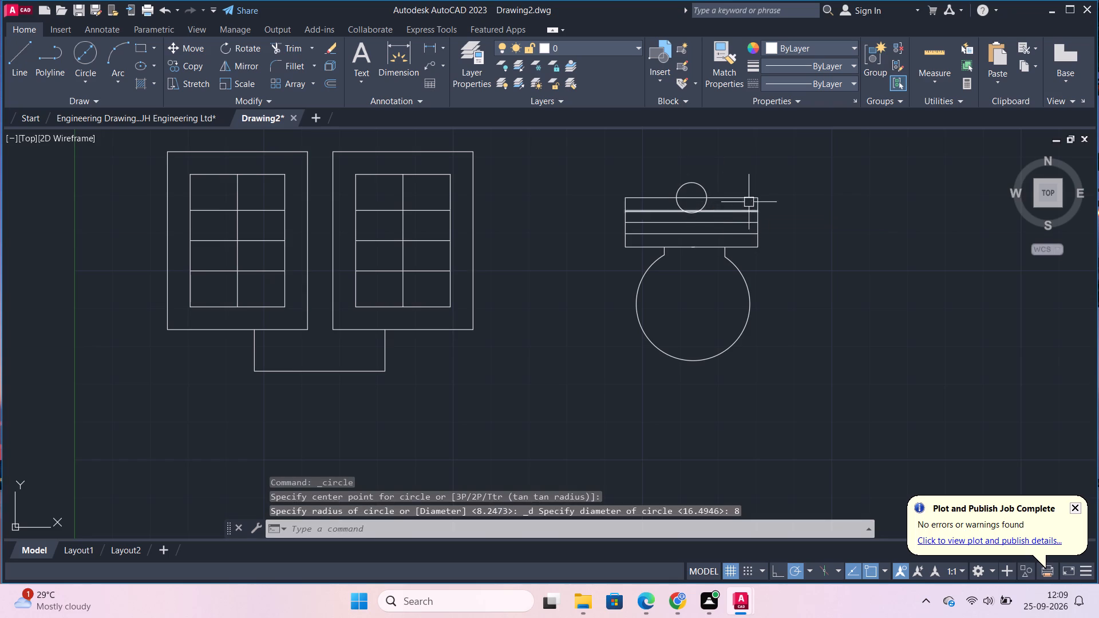
key(Escape)
Trim away the parts of the diameter 8 circle inside the striped rectangle, leaving a half-circle on its top edge.
text(TR)
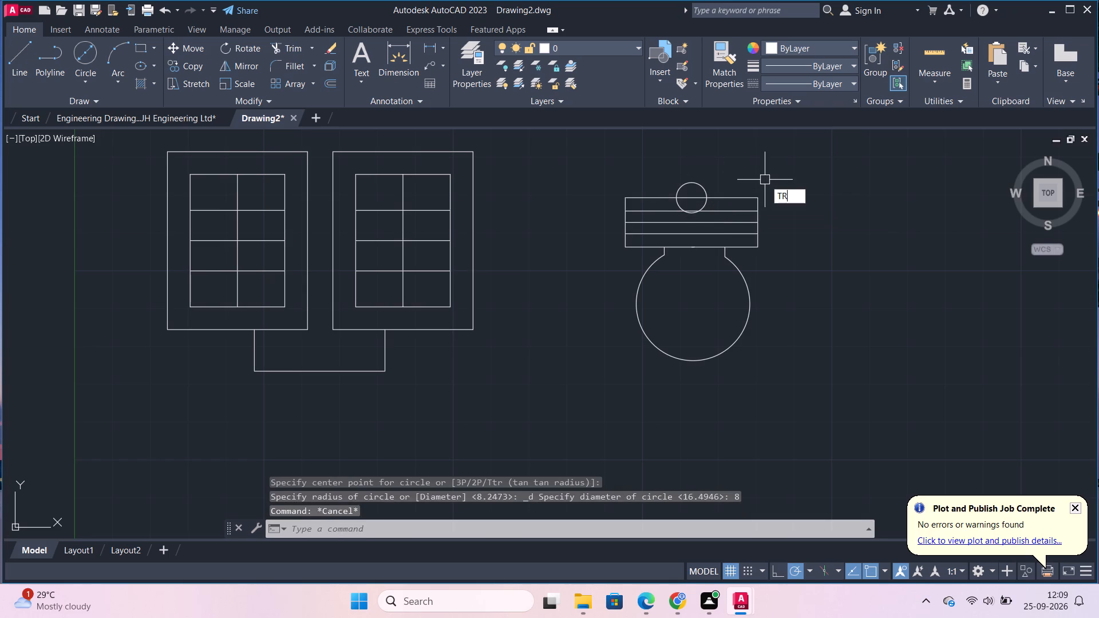
key(Return)
scroll(705, 203, up, 2)
click(699, 203)
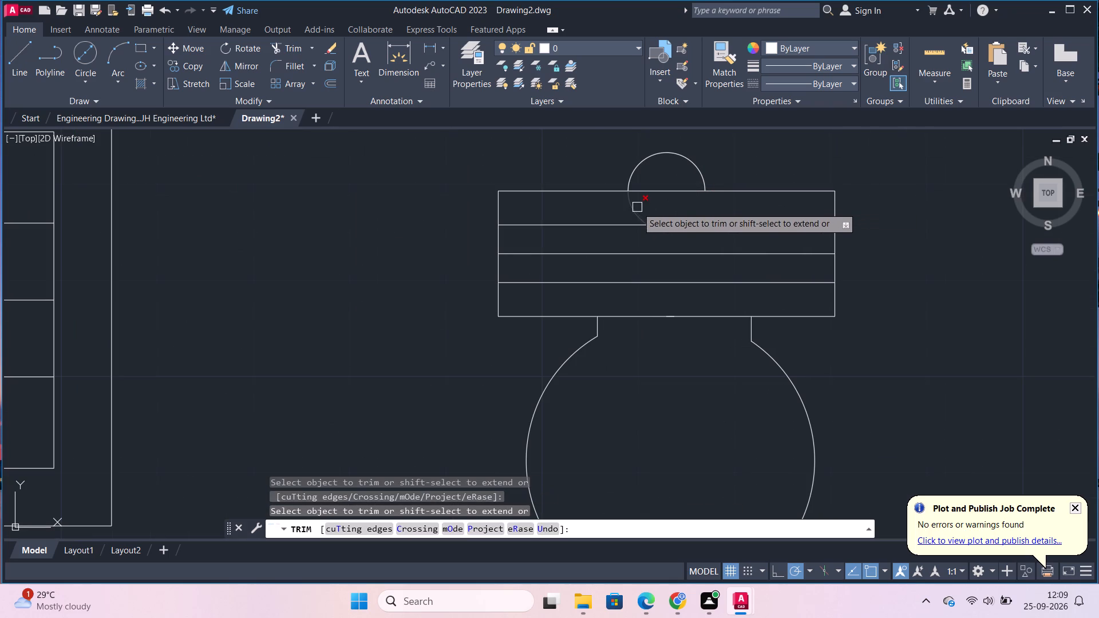
click(637, 207)
click(668, 229)
scroll(761, 201, down, 2)
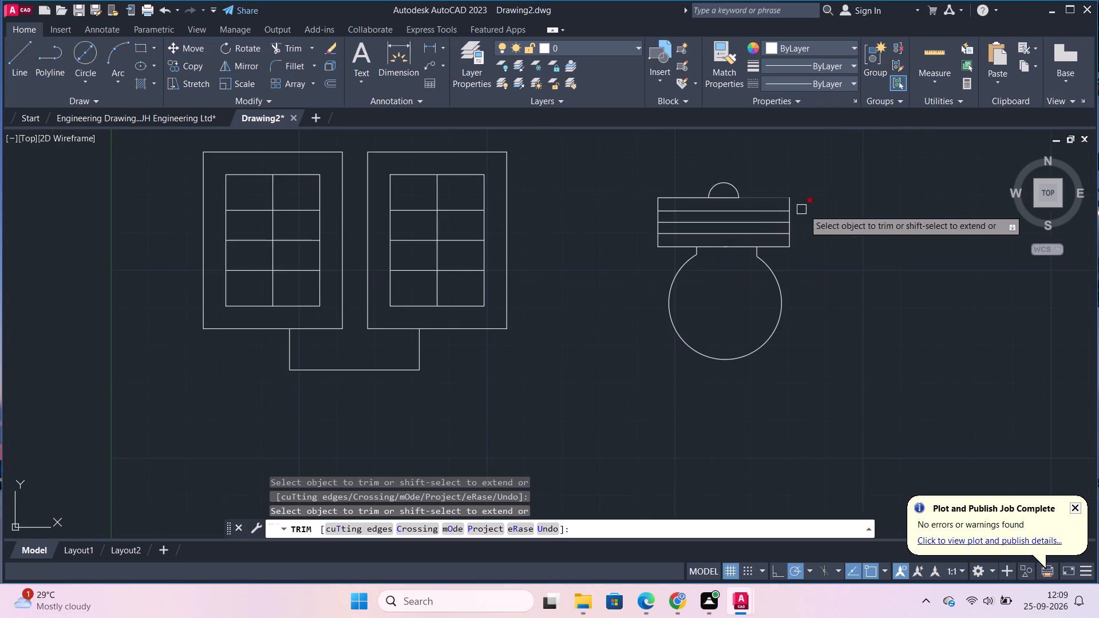
scroll(813, 217, down, 1)
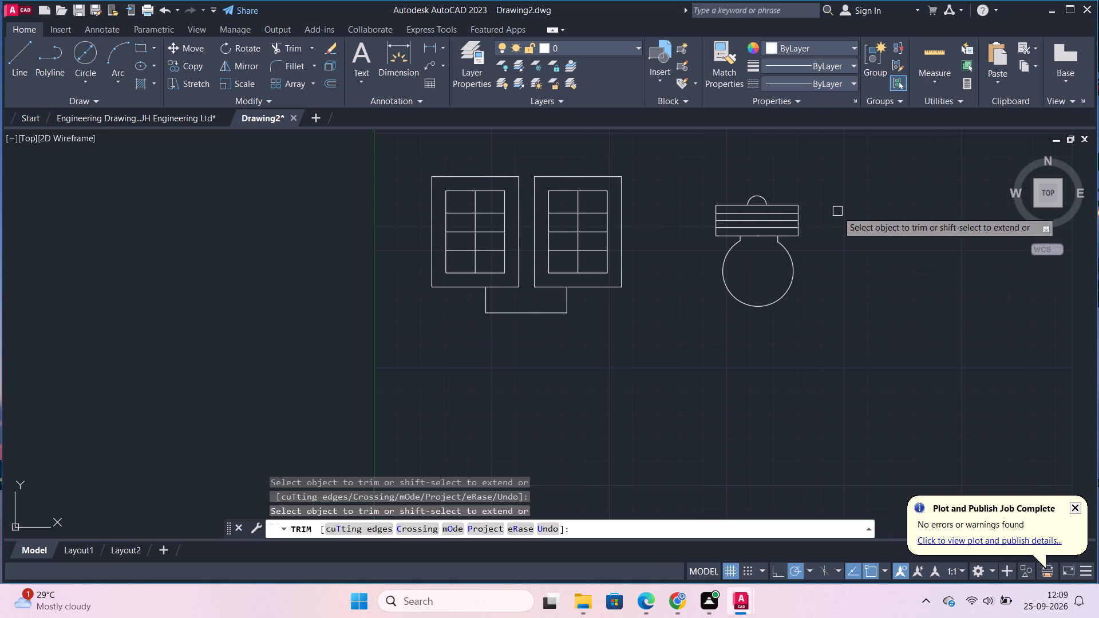
scroll(834, 219, down, 1)
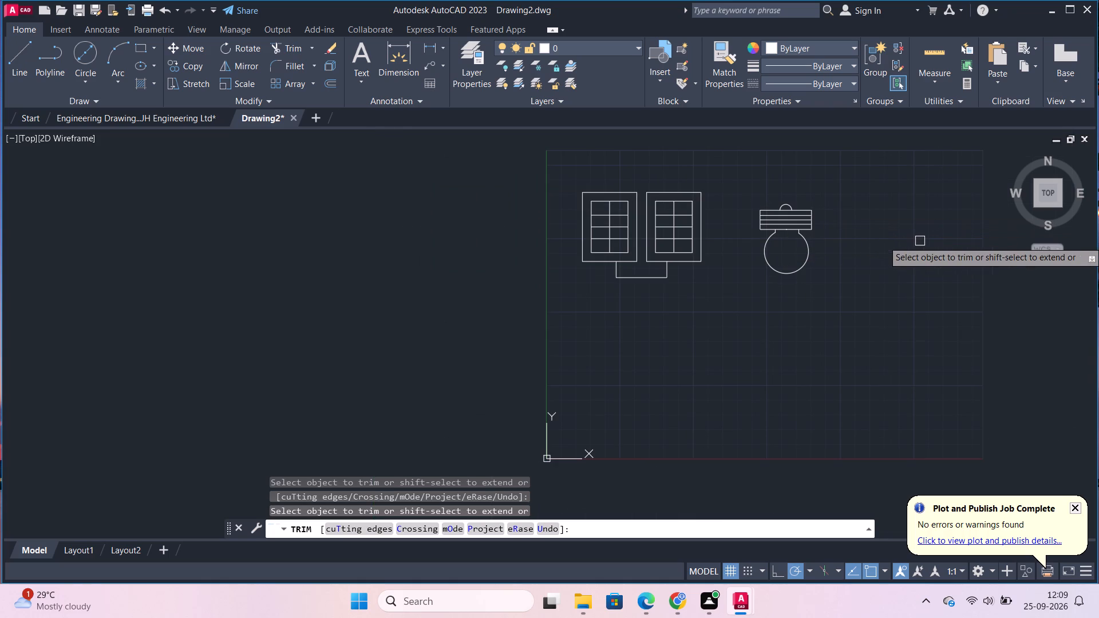
middle_drag(895, 243, 753, 300)
scroll(701, 288, up, 2)
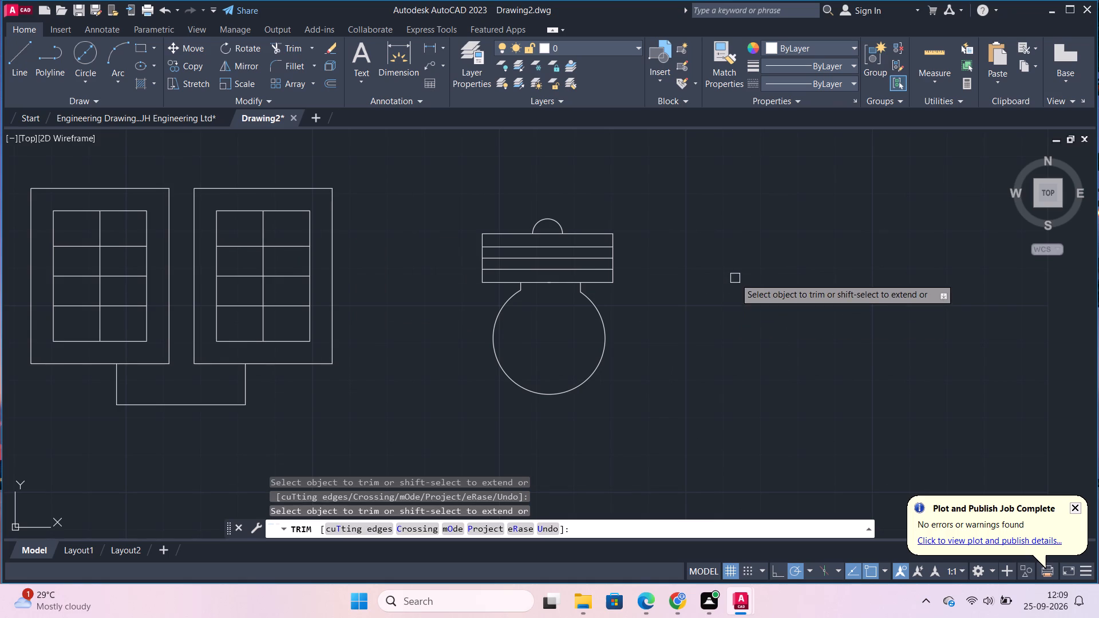
key(Escape)
Draw a filament of six connected lines inside the large circle, with a zigzag bottom and both ends on the striped rectangle's bottom edge.
click(27, 54)
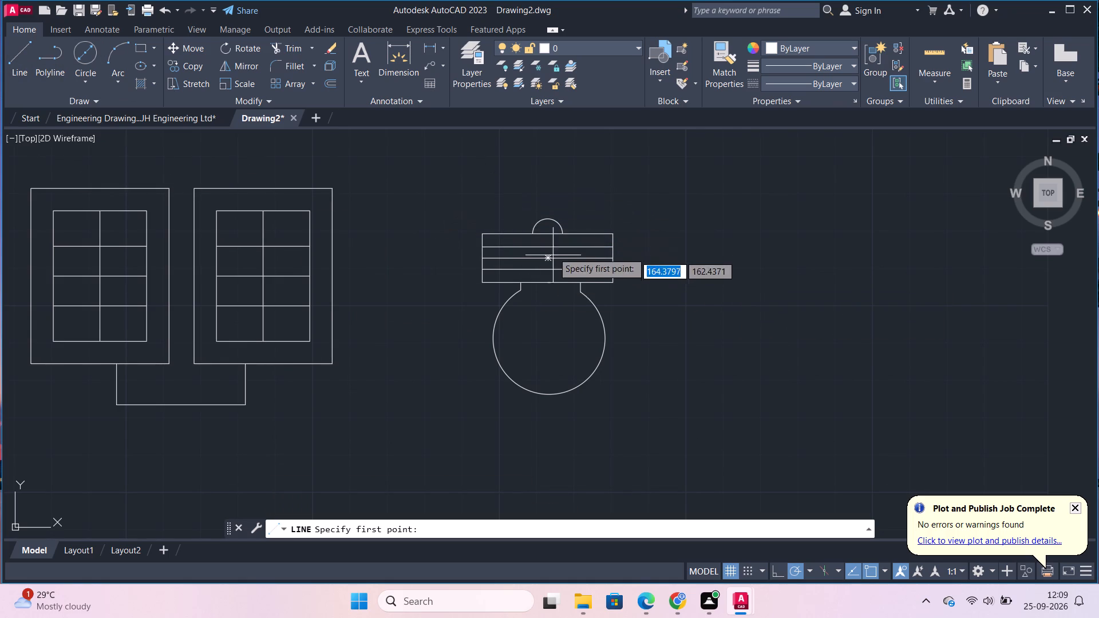
click(540, 283)
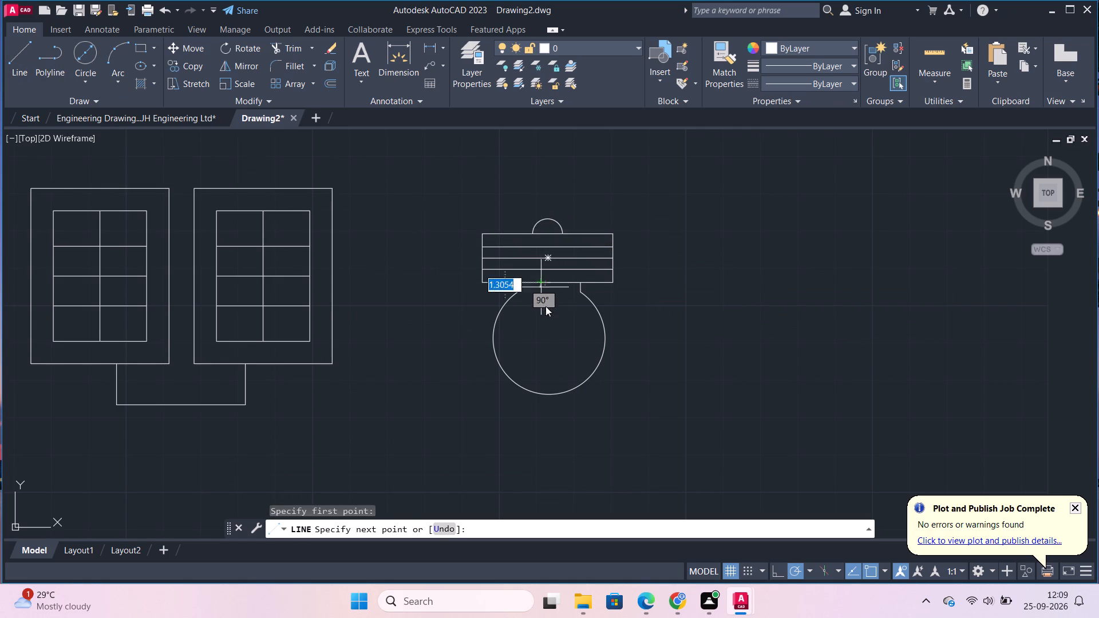
click(526, 341)
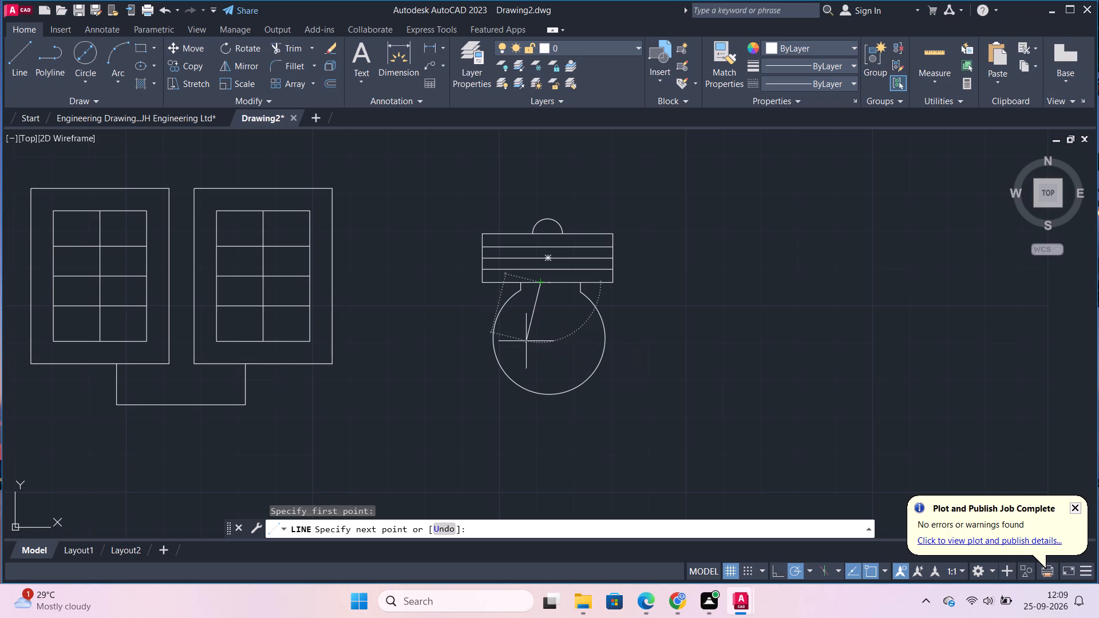
click(544, 332)
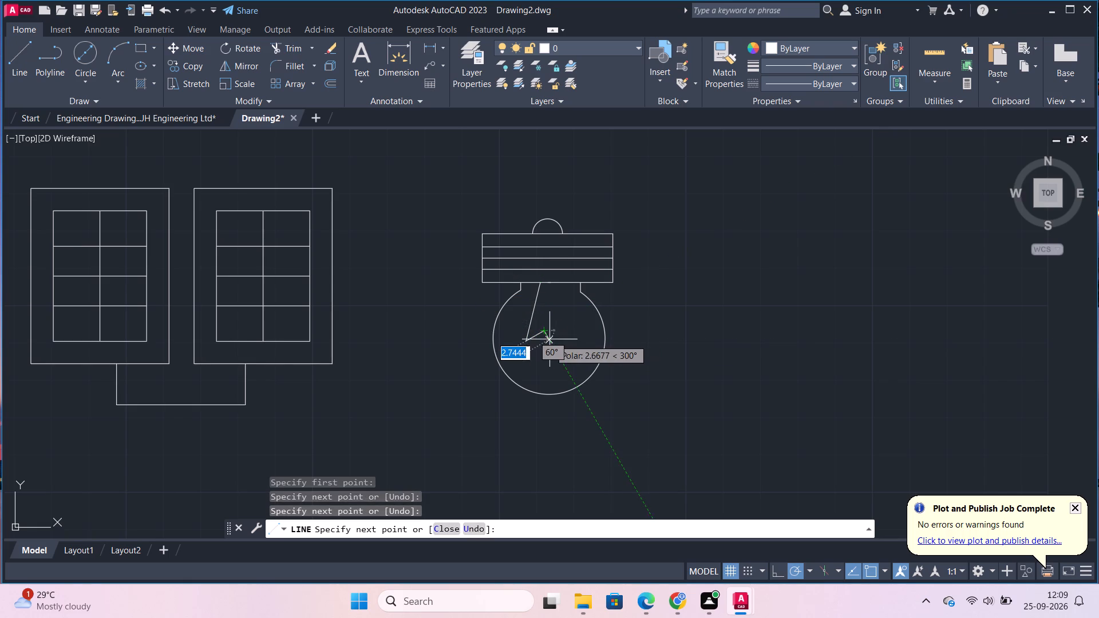
click(555, 341)
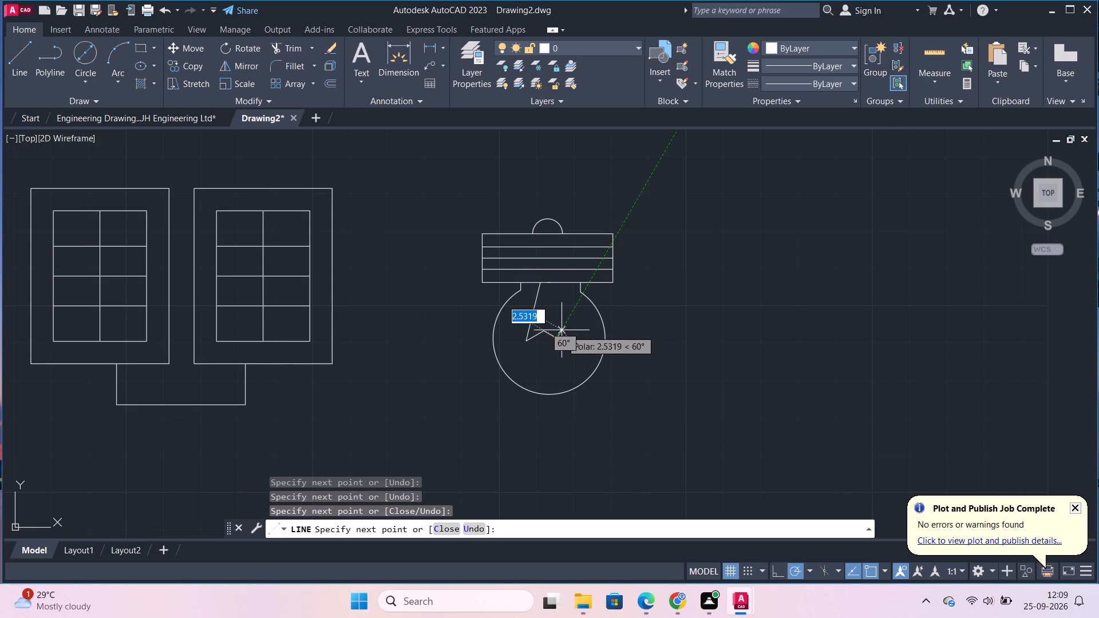
click(562, 330)
click(576, 339)
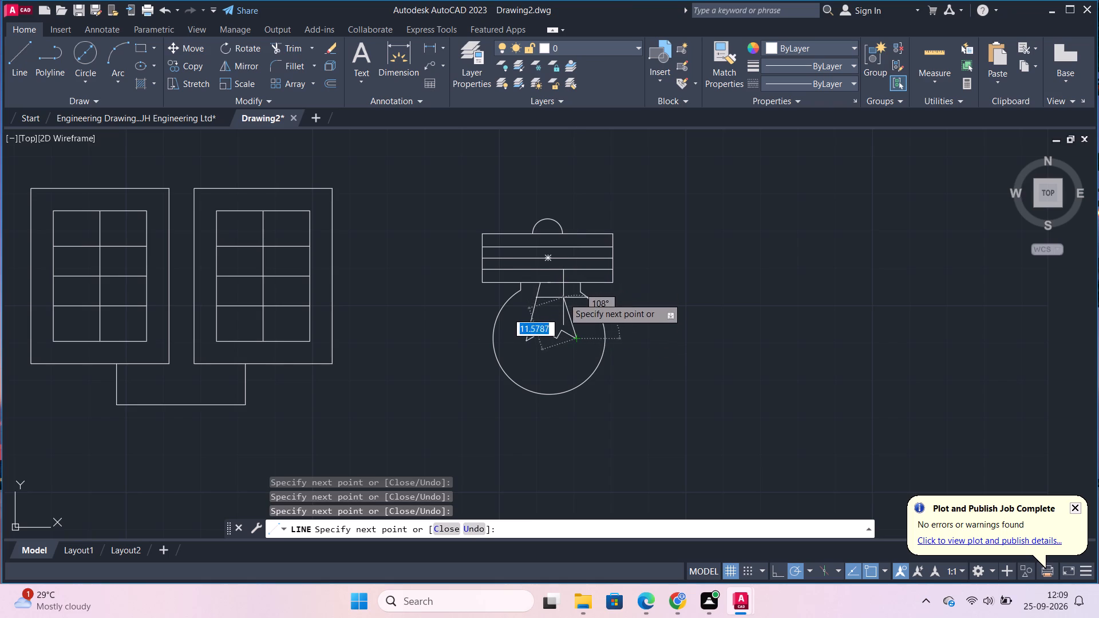
scroll(564, 300, up, 1)
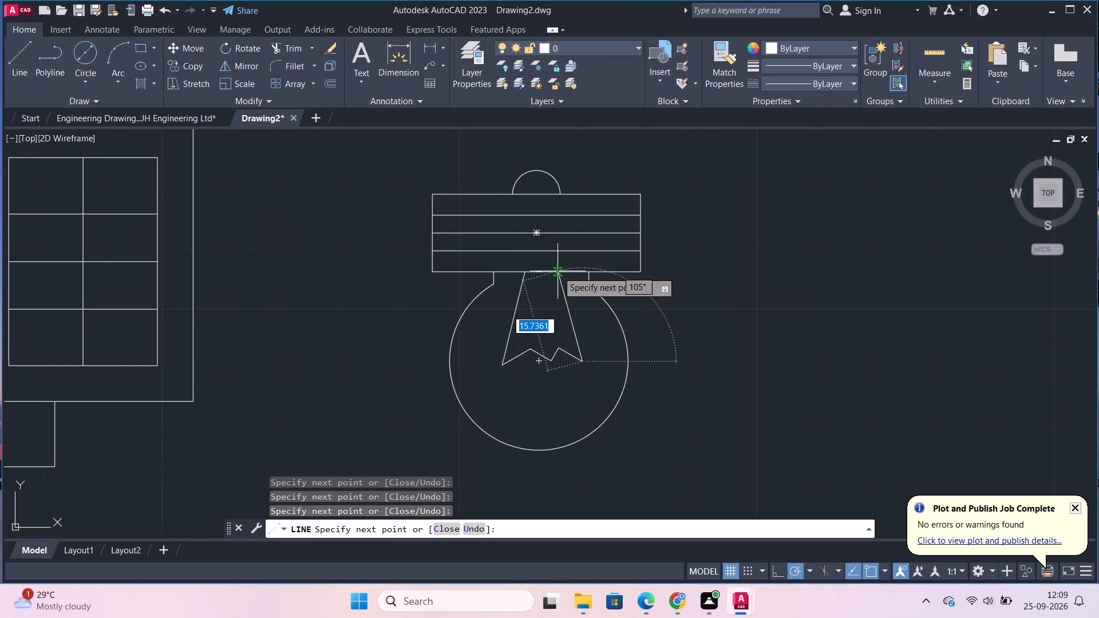
click(558, 271)
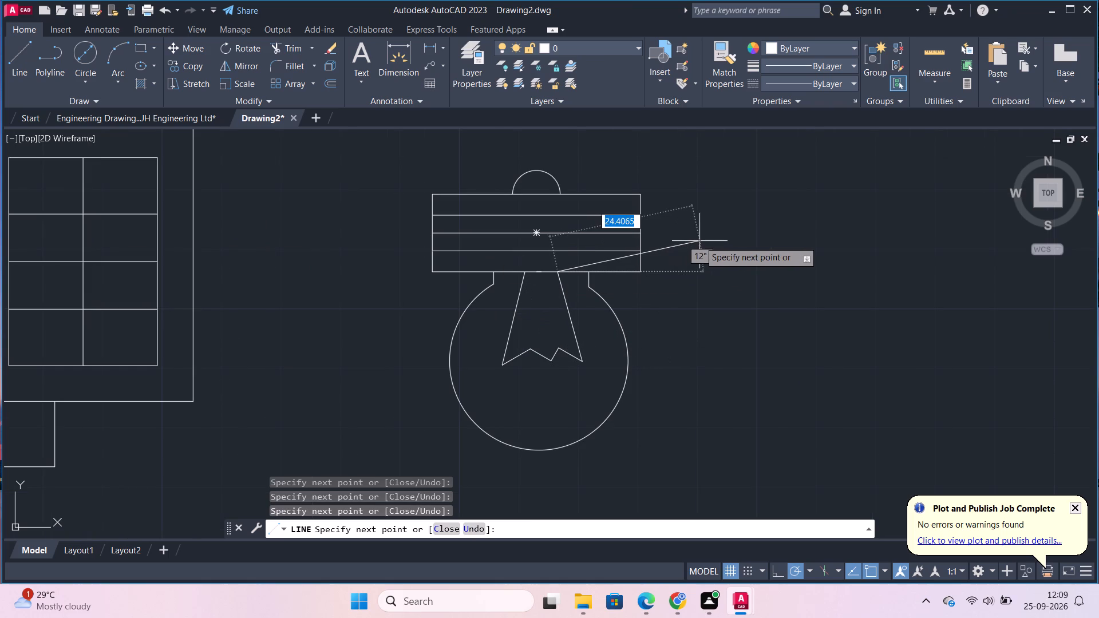
key(Escape)
Copy the whole bulb figure twice in a horizontal row to its right, the second copy about 86 from the original.
scroll(695, 244, down, 2)
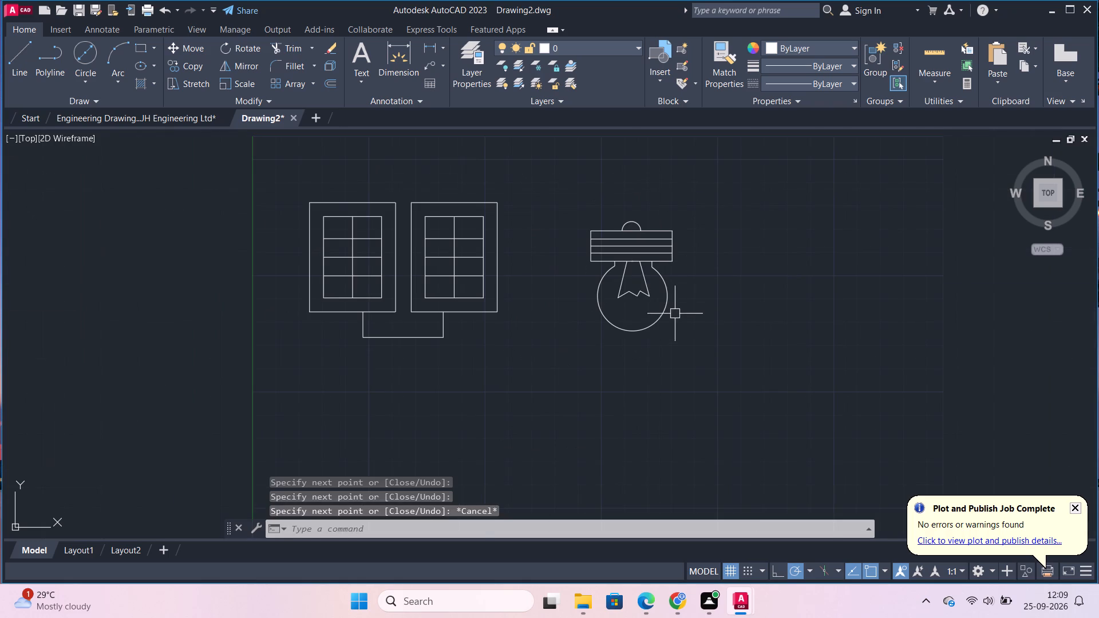
scroll(703, 319, down, 1)
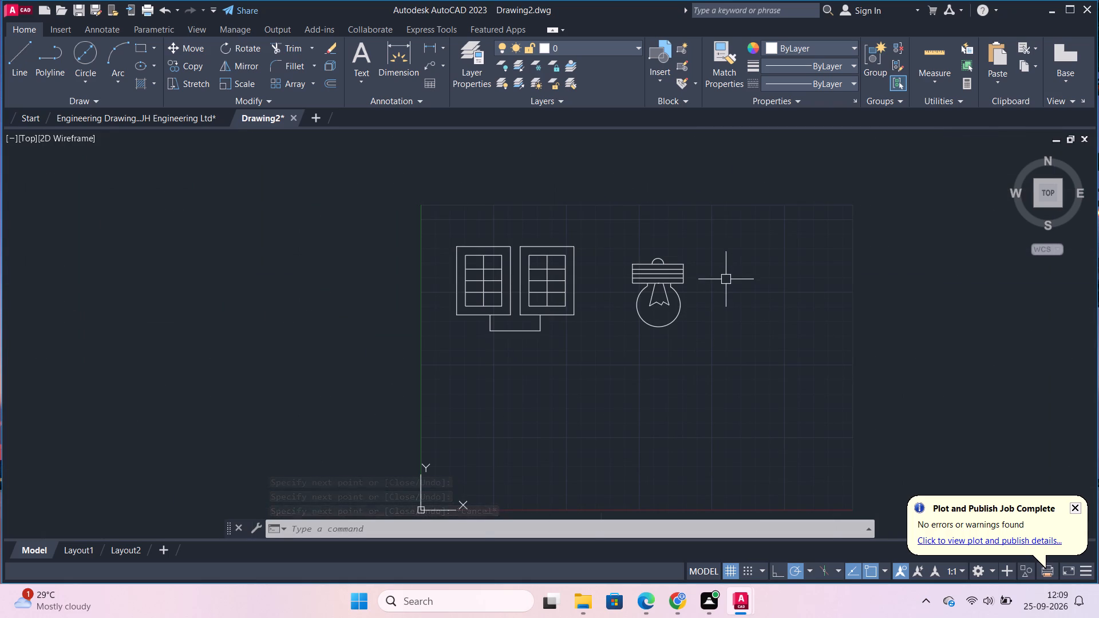
scroll(718, 307, up, 2)
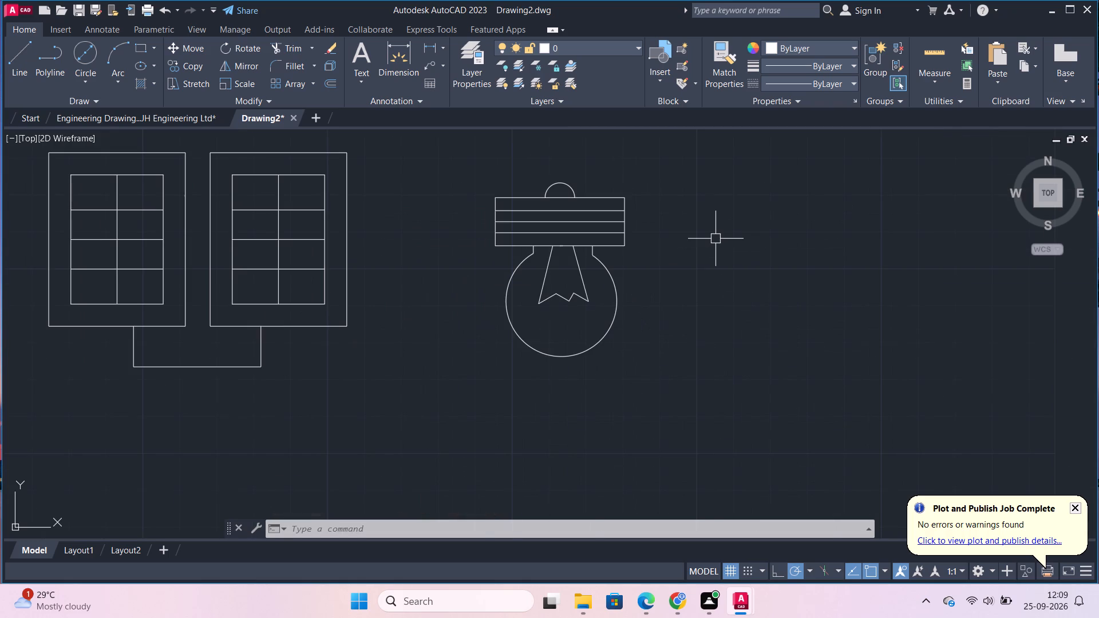
scroll(710, 252, down, 3)
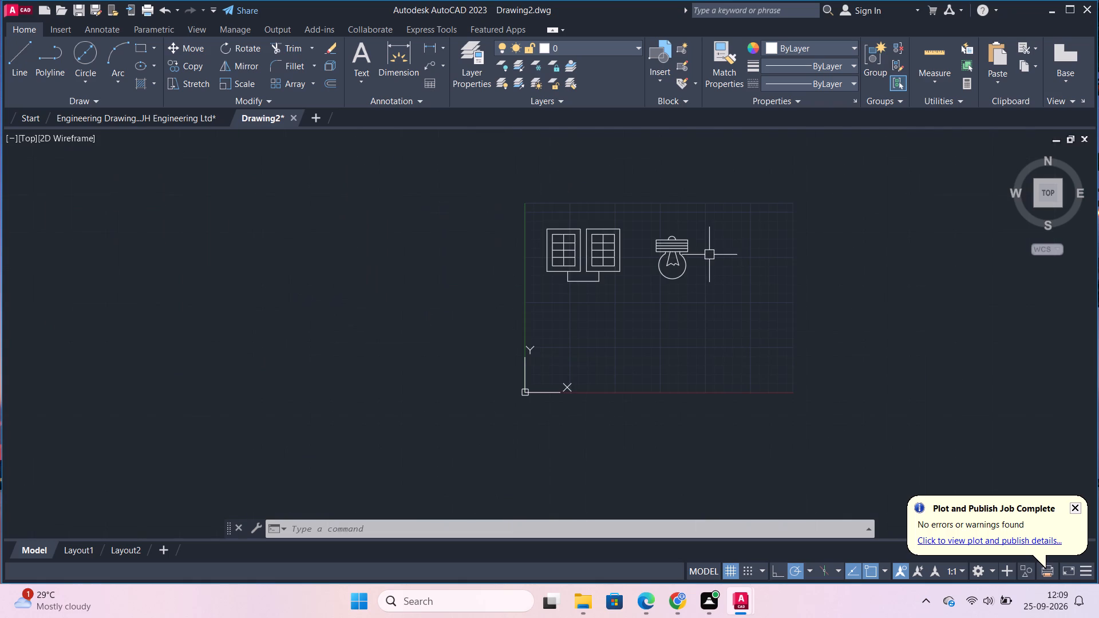
scroll(709, 255, up, 2)
click(525, 187)
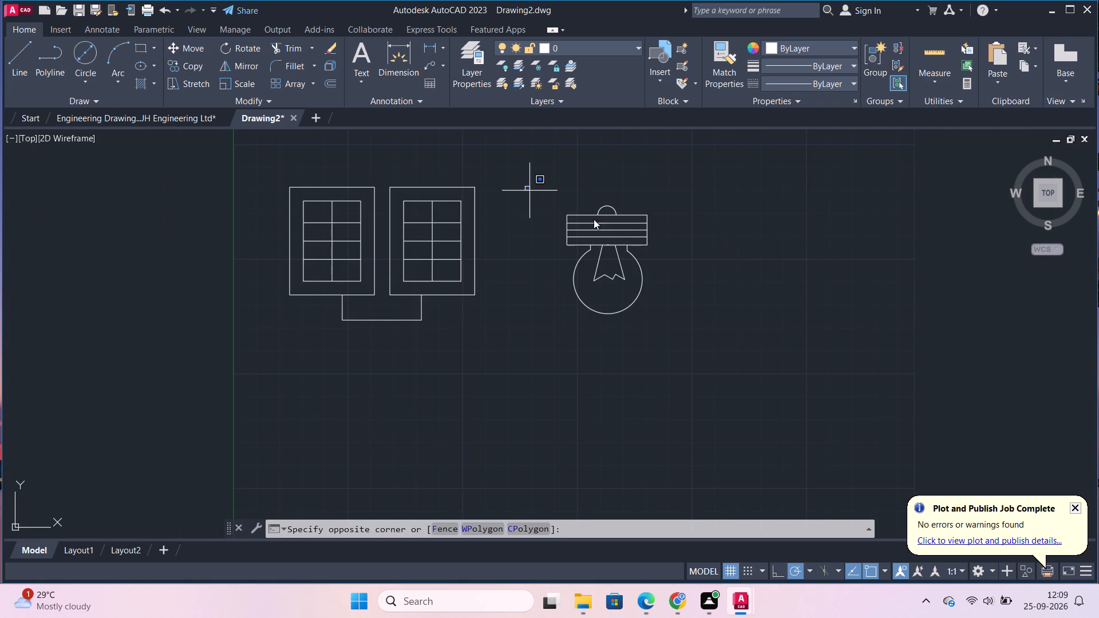
click(674, 336)
text(CO)
key(Return)
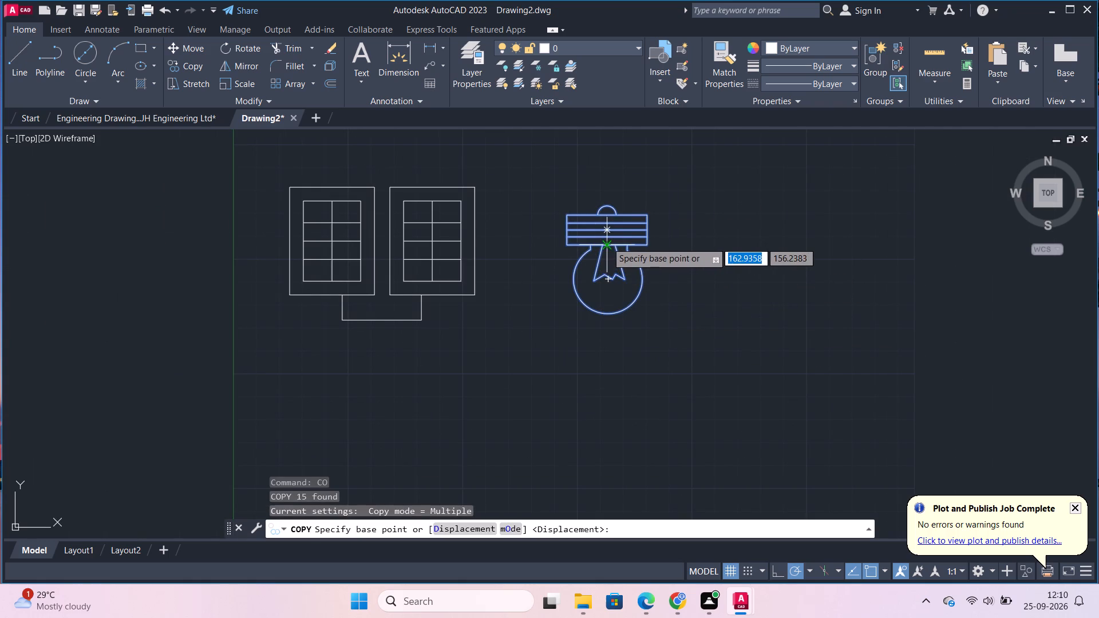
click(607, 242)
click(707, 247)
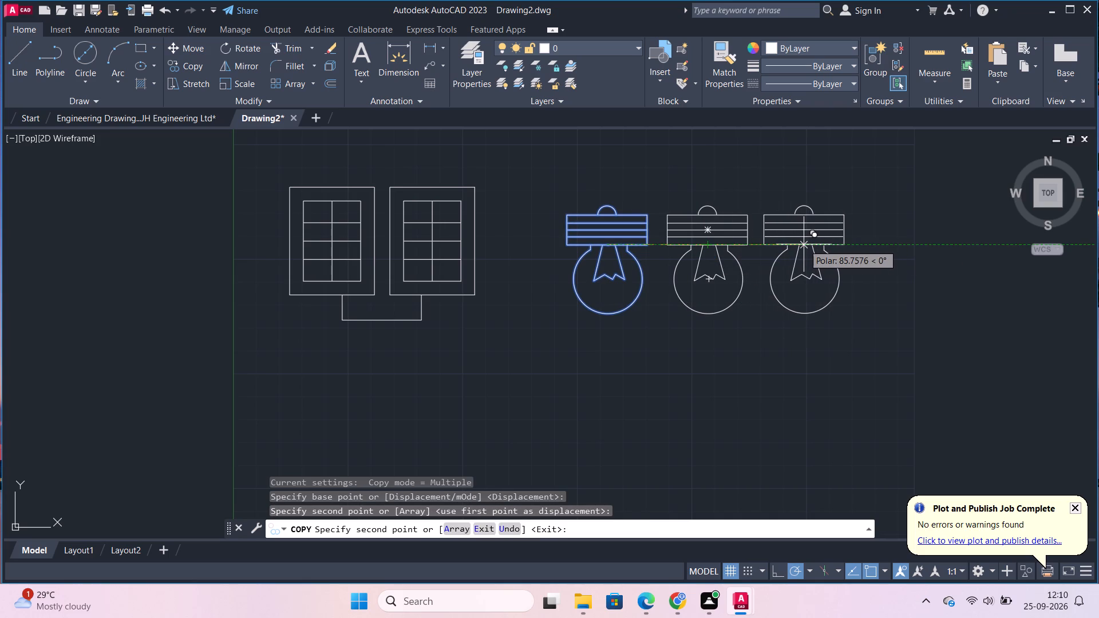
click(804, 244)
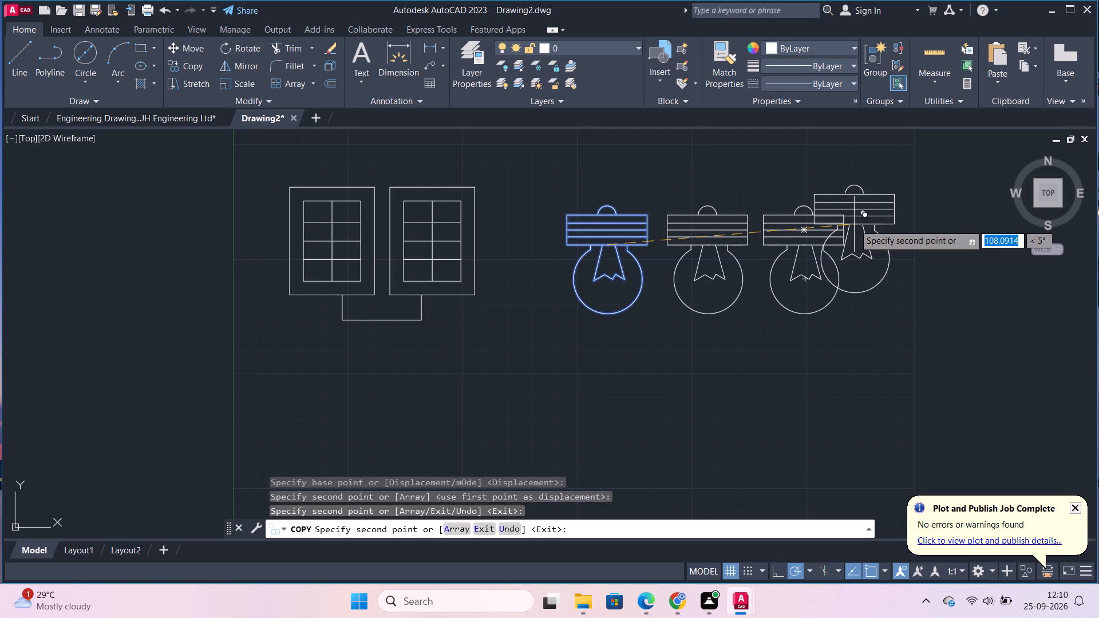
key(Escape)
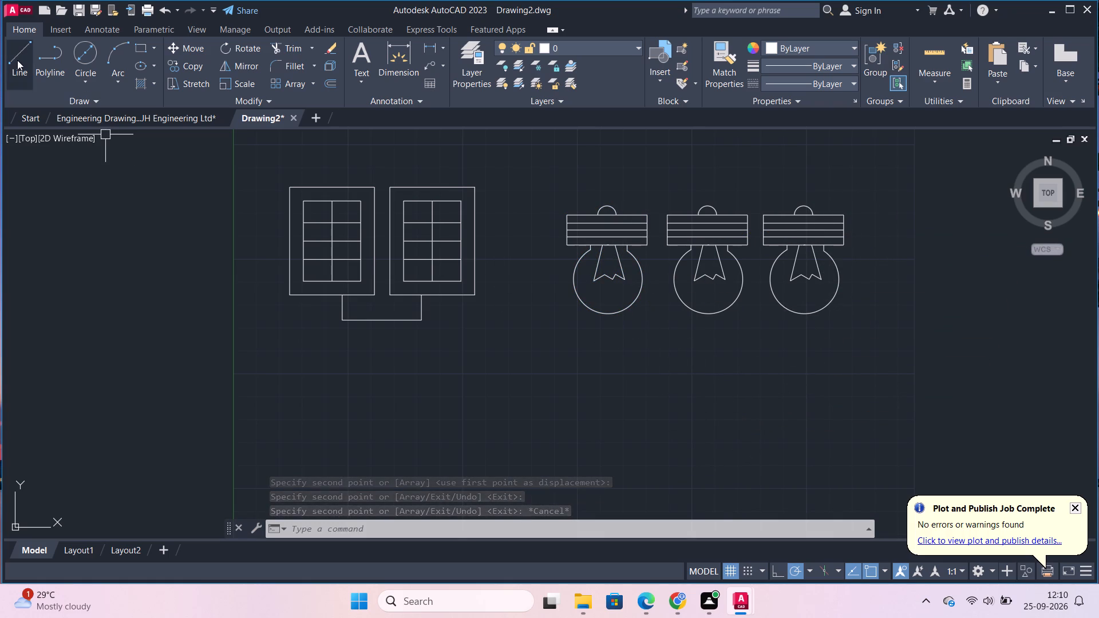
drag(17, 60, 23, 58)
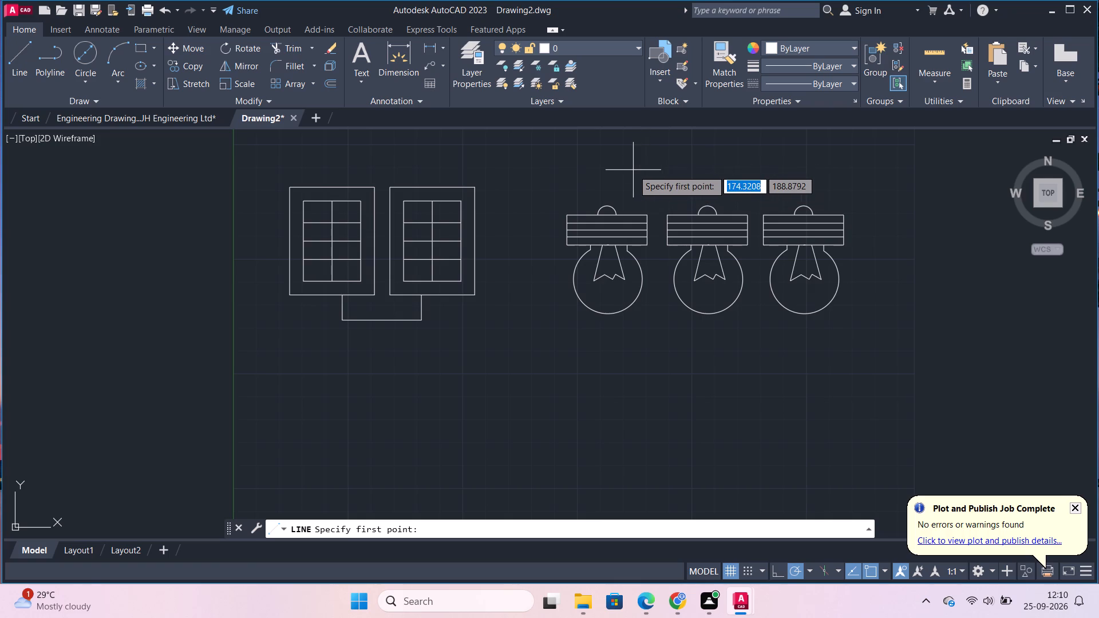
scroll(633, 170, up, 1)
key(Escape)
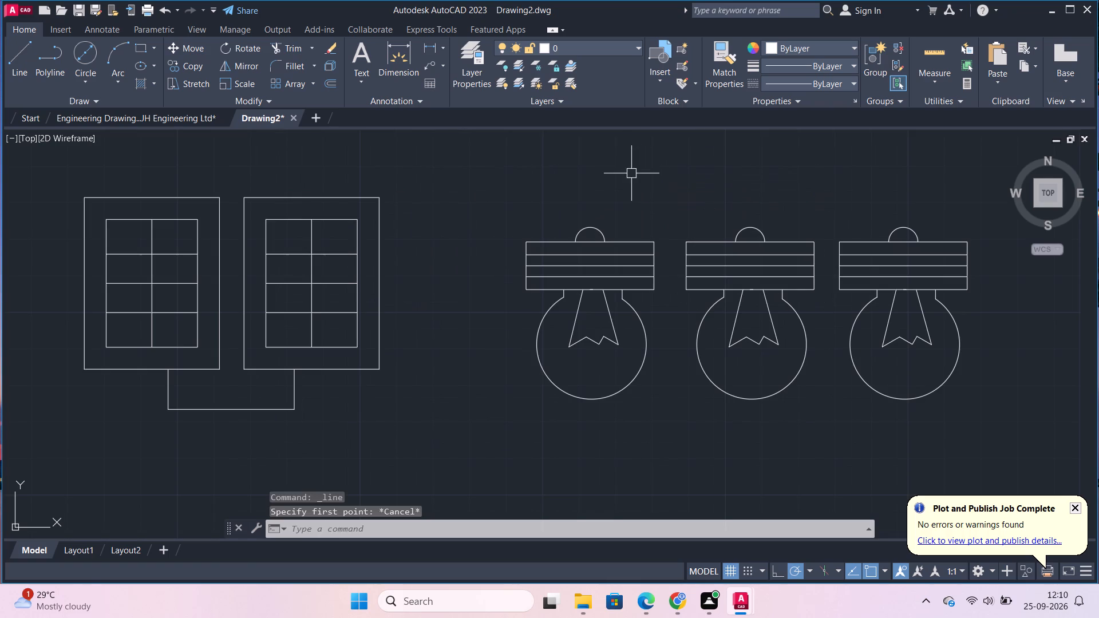
Draw a small upright rectangle just above the half-circle of the first bulb.
click(138, 51)
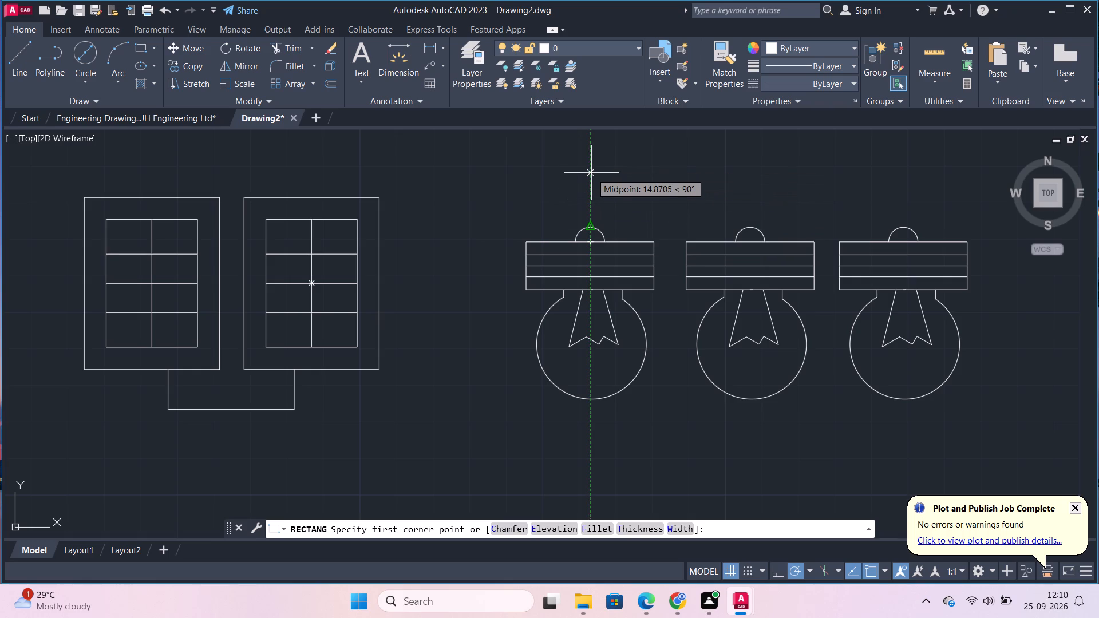
click(579, 163)
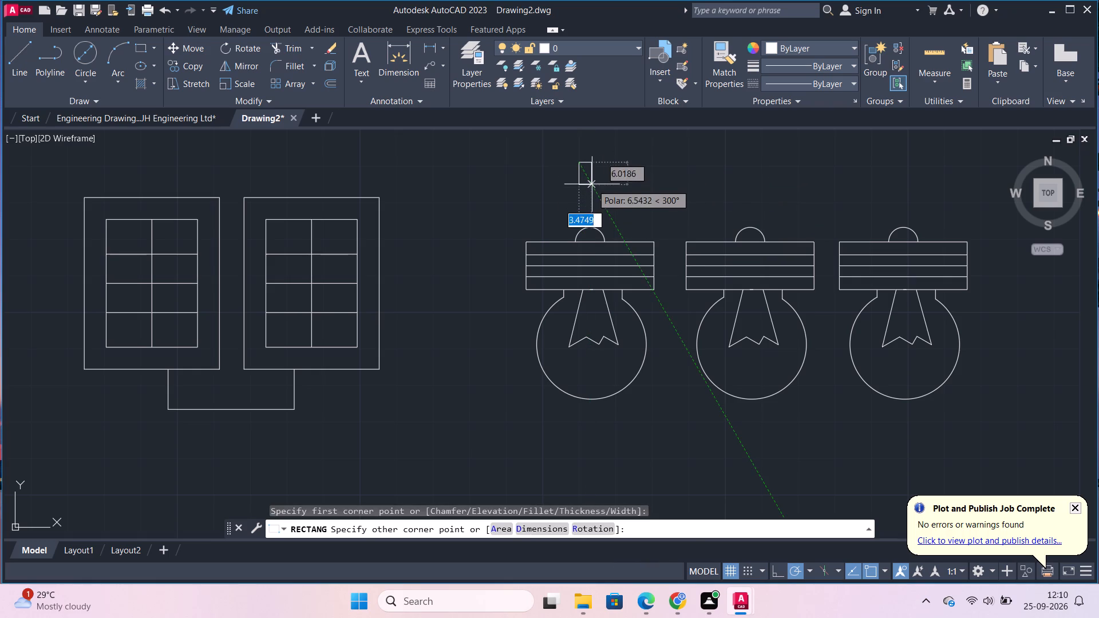
click(599, 201)
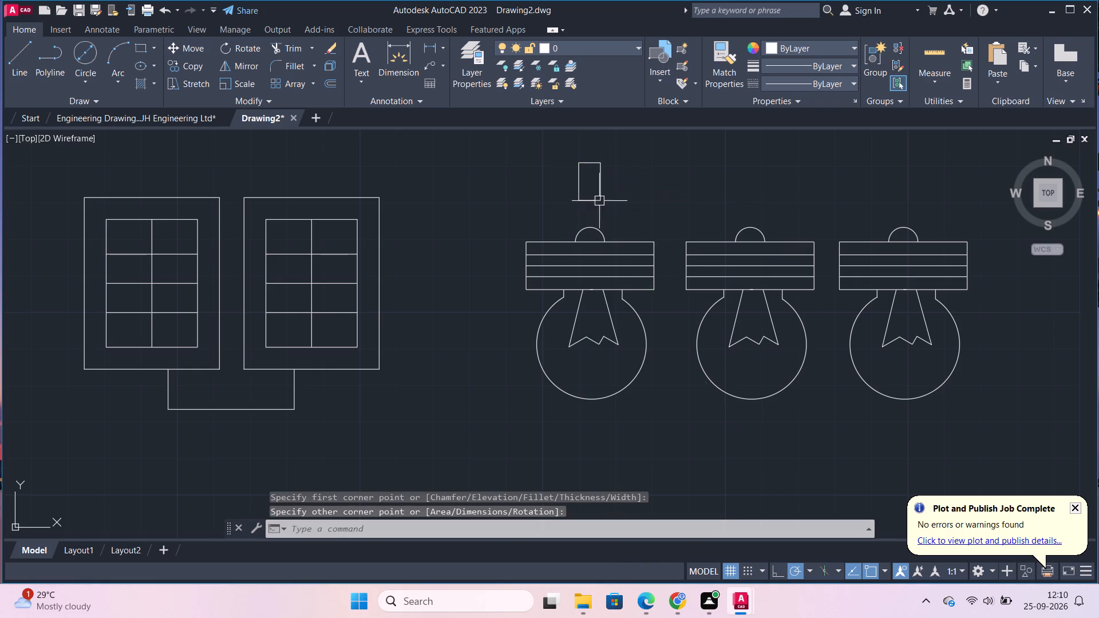
key(Escape)
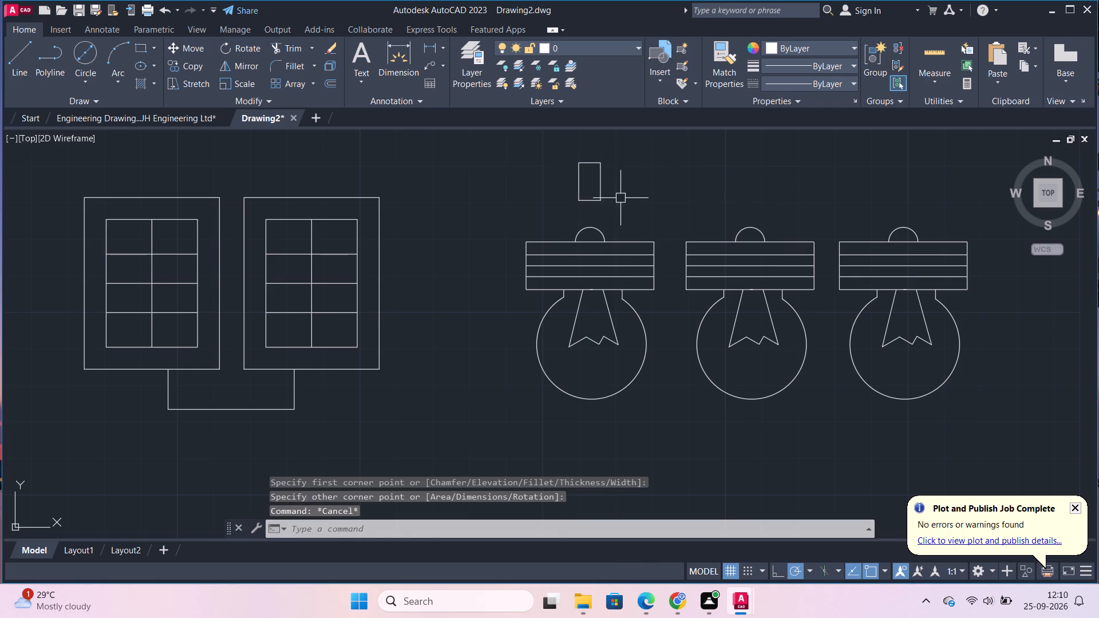
Copy the small upright rectangle horizontally so that one copy sits above the second bulb and one above the third.
click(623, 205)
click(566, 155)
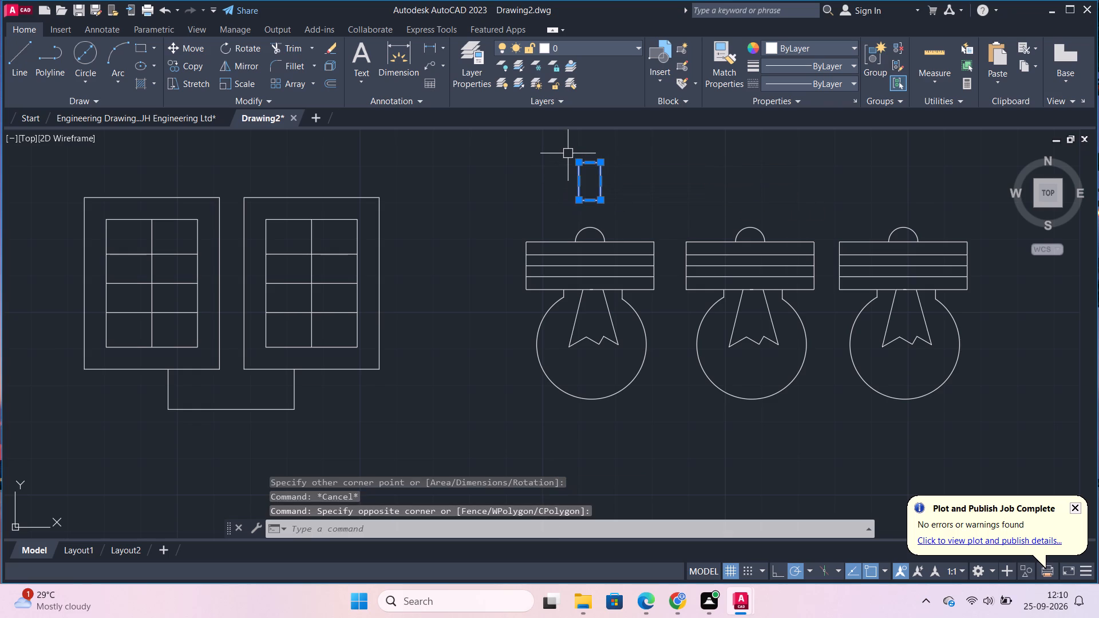
text(CO)
key(Return)
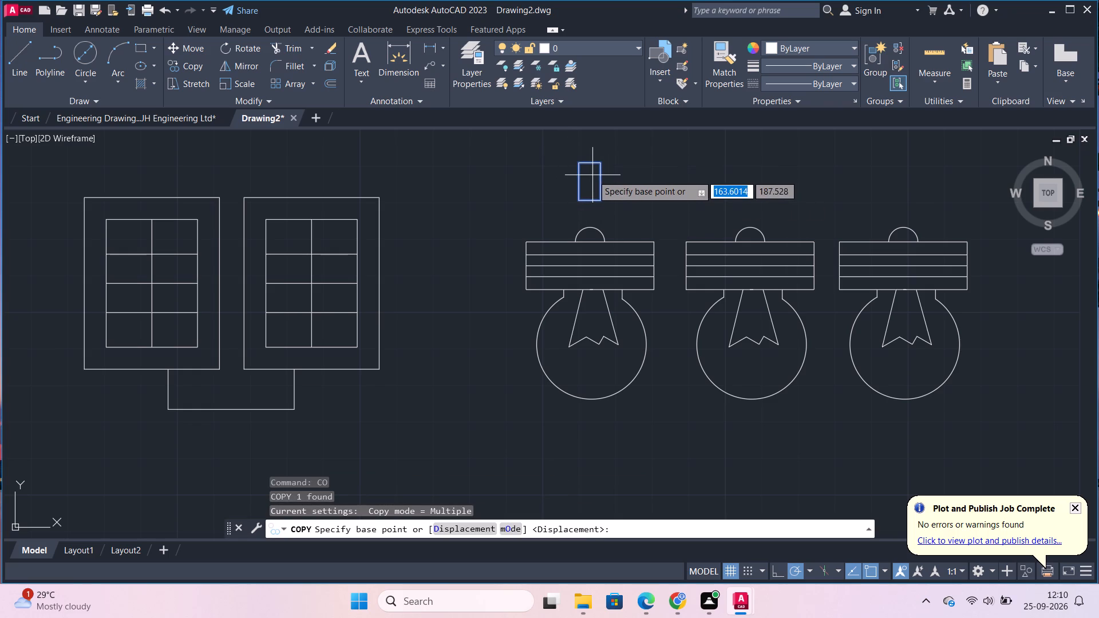
click(587, 182)
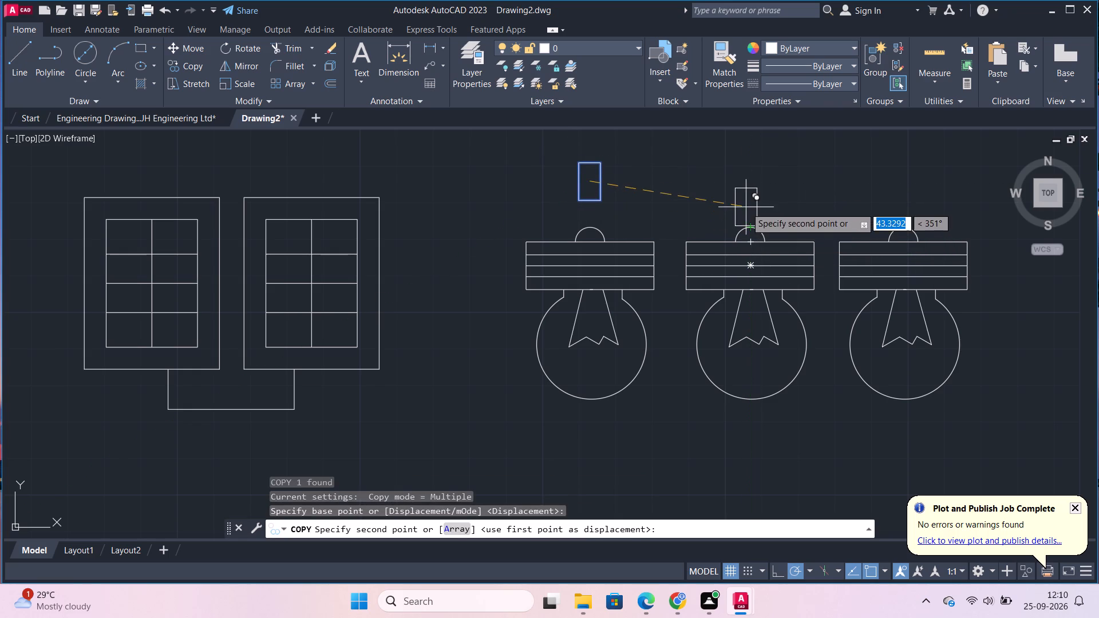
click(750, 180)
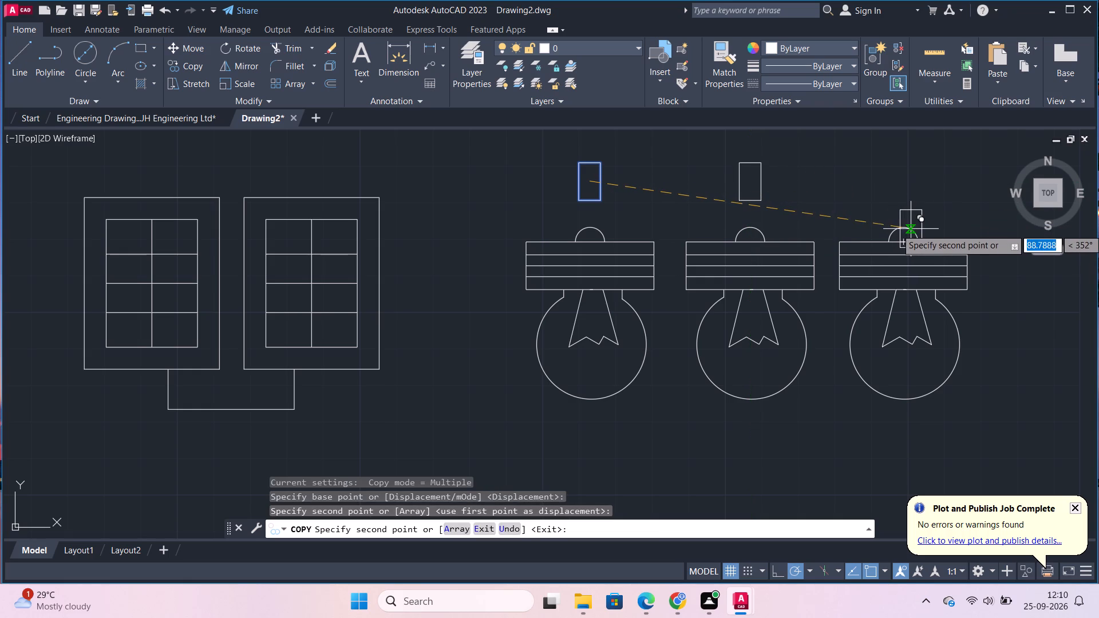
click(900, 180)
scroll(968, 204, down, 1)
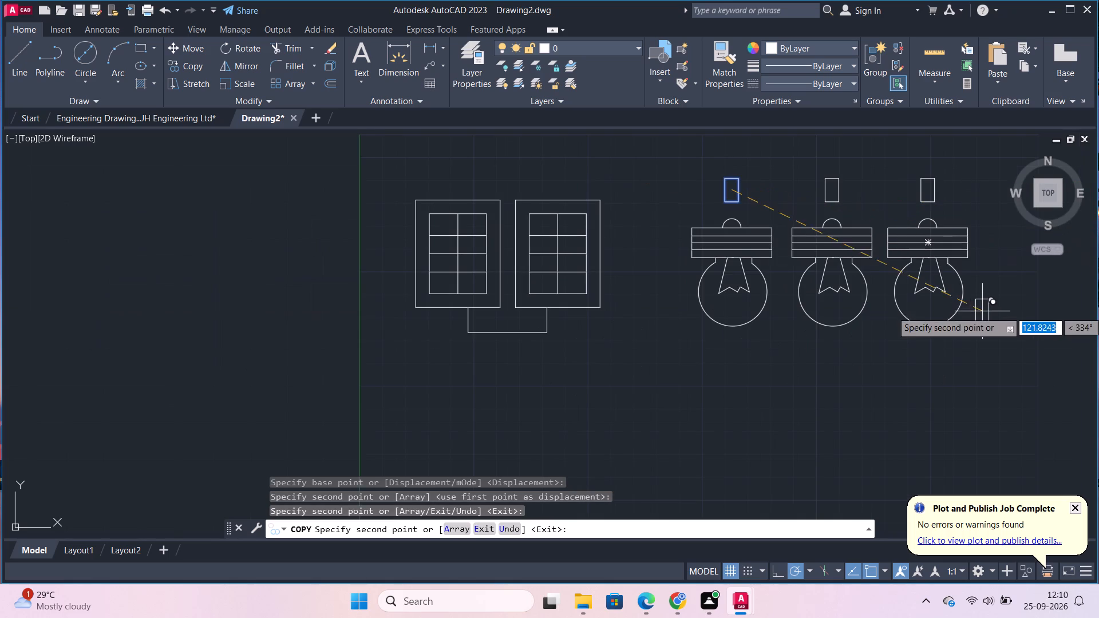
middle_drag(932, 320, 796, 358)
key(Escape)
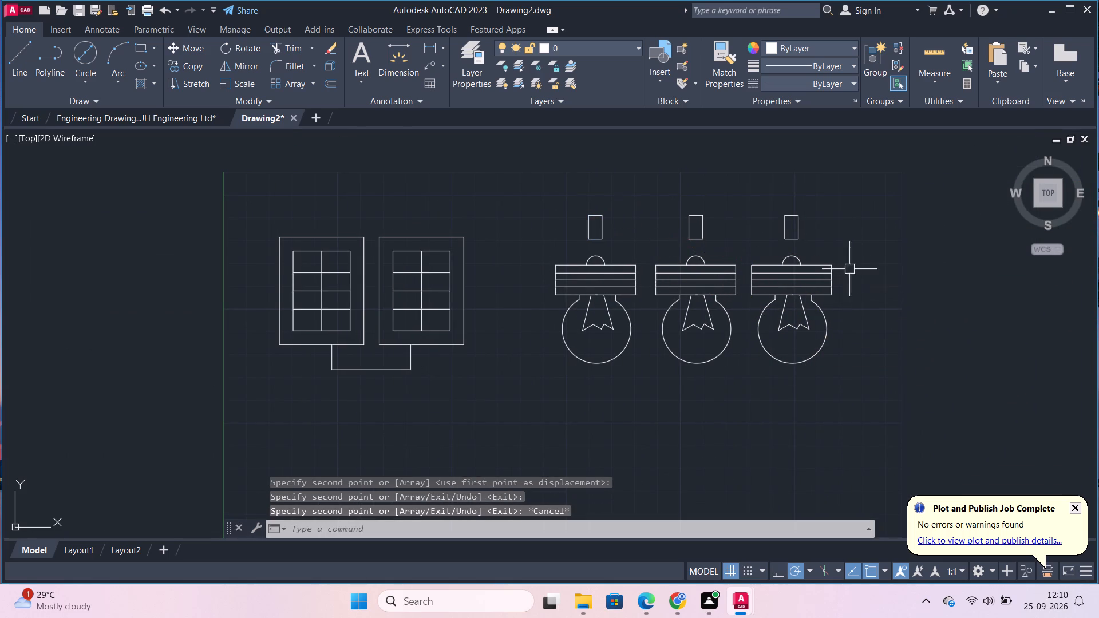
Draw a line about 12 up from the first small rectangle's top midpoint, continuing horizontally right to beyond the third bulb.
click(17, 53)
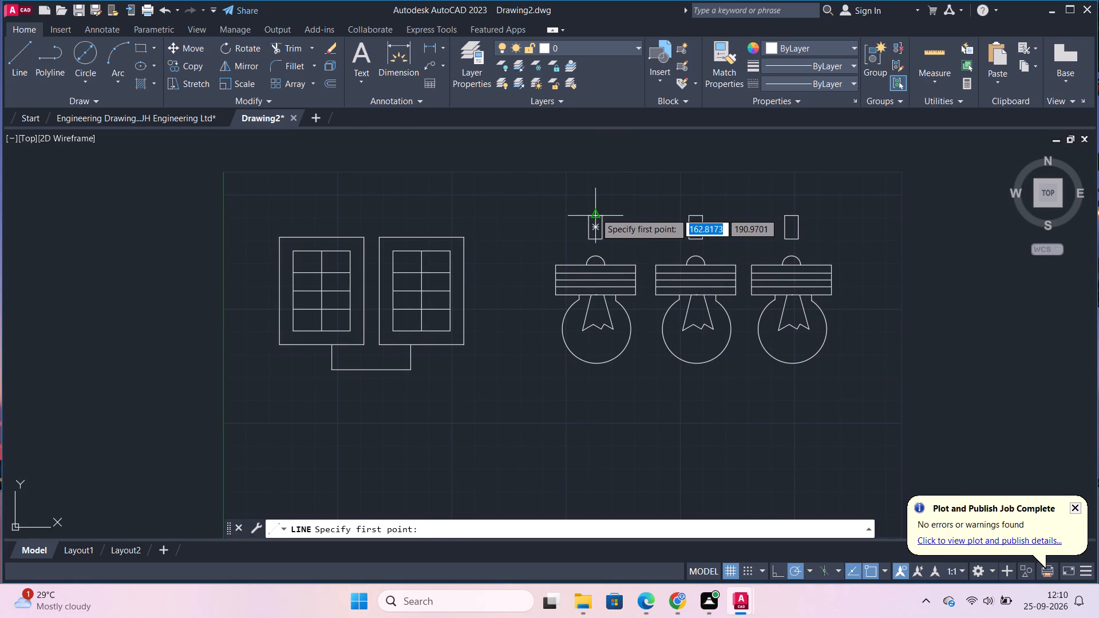
click(595, 213)
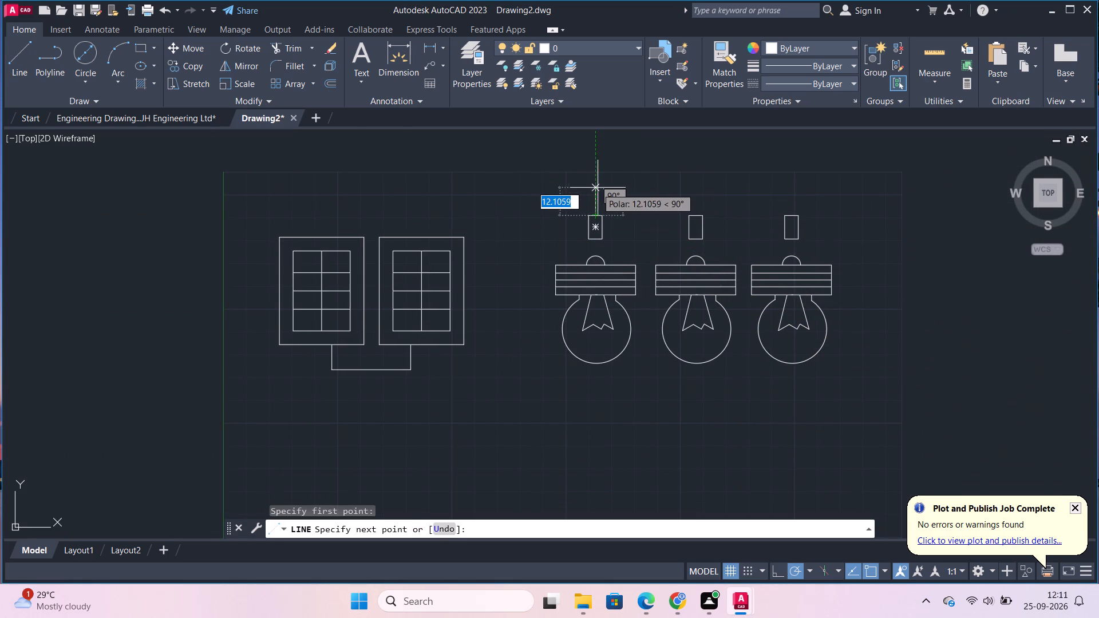
click(595, 188)
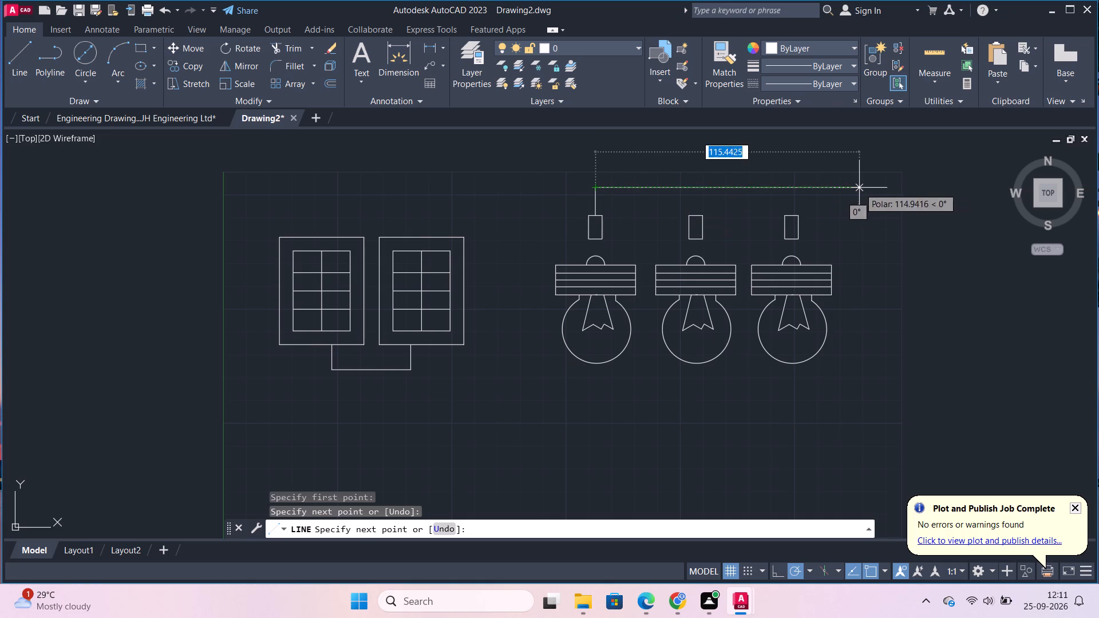
click(875, 188)
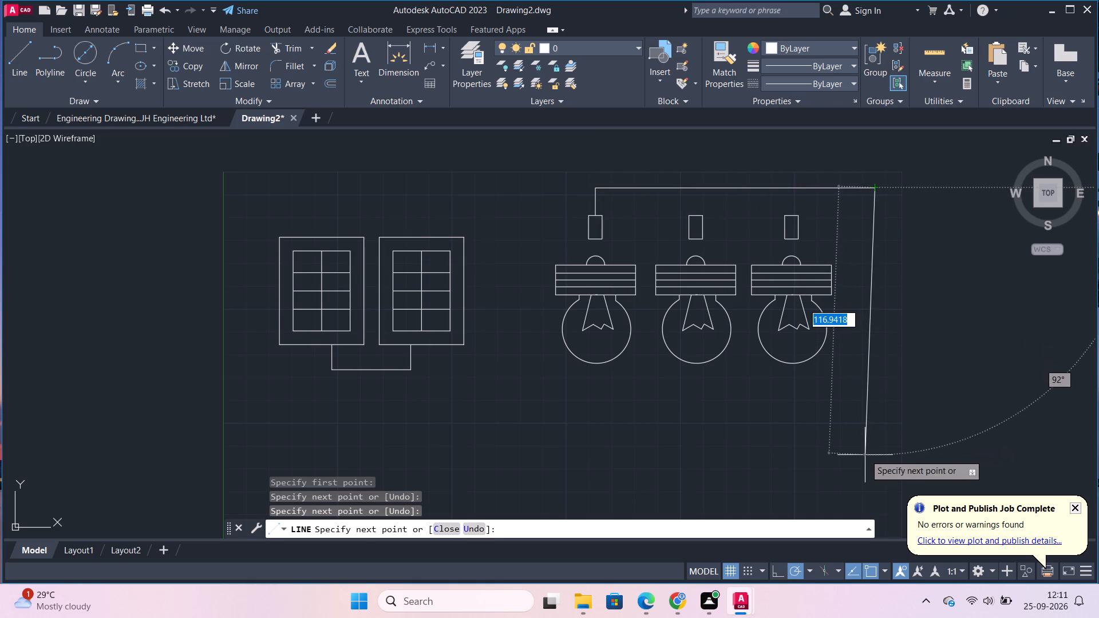
key(Escape)
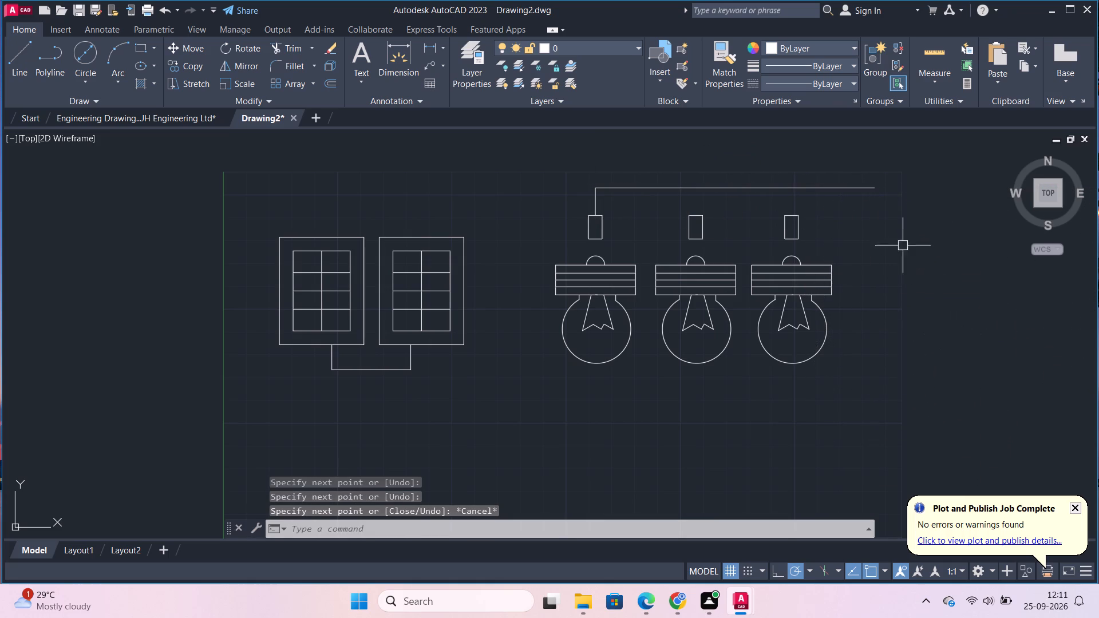
Draw a large, slightly upright rectangle in the empty area below the second and third bulbs.
middle_drag(719, 449, 646, 308)
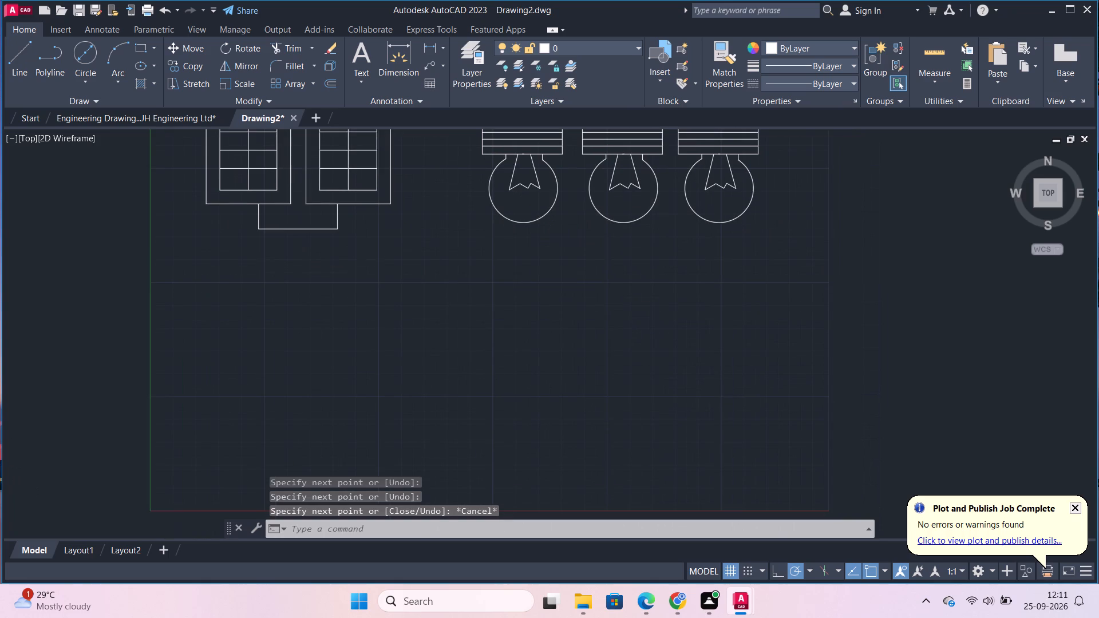
click(143, 49)
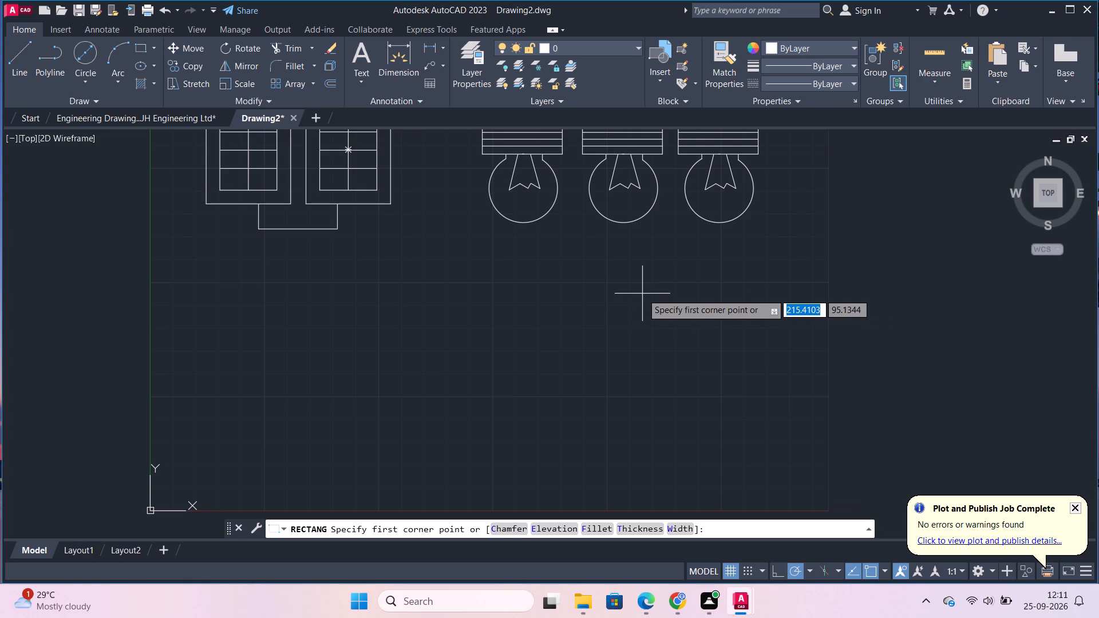
click(627, 308)
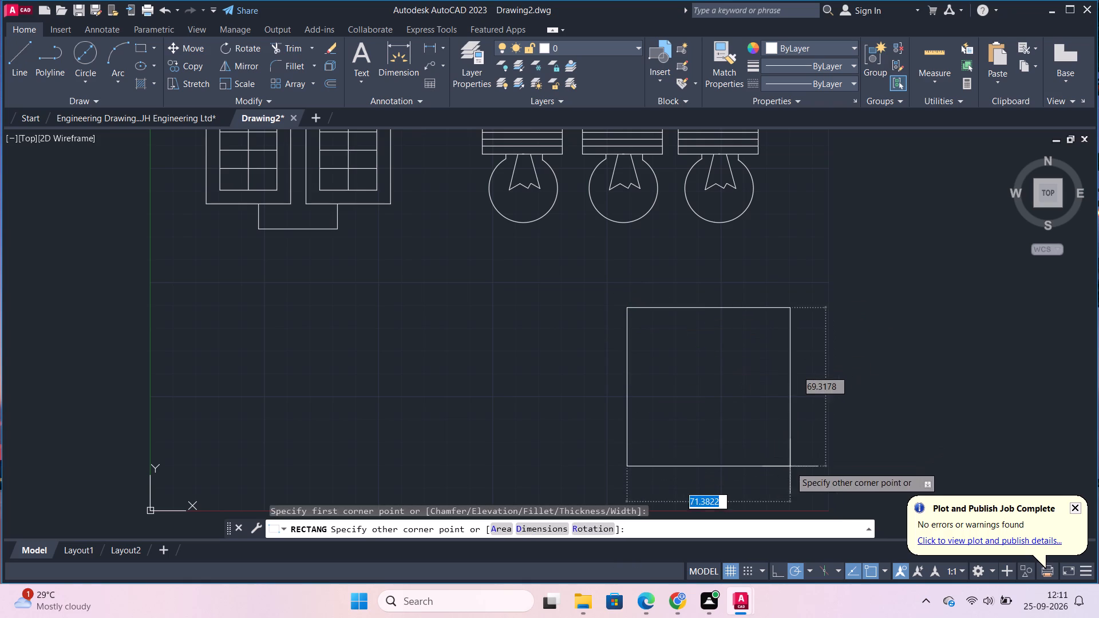
click(774, 477)
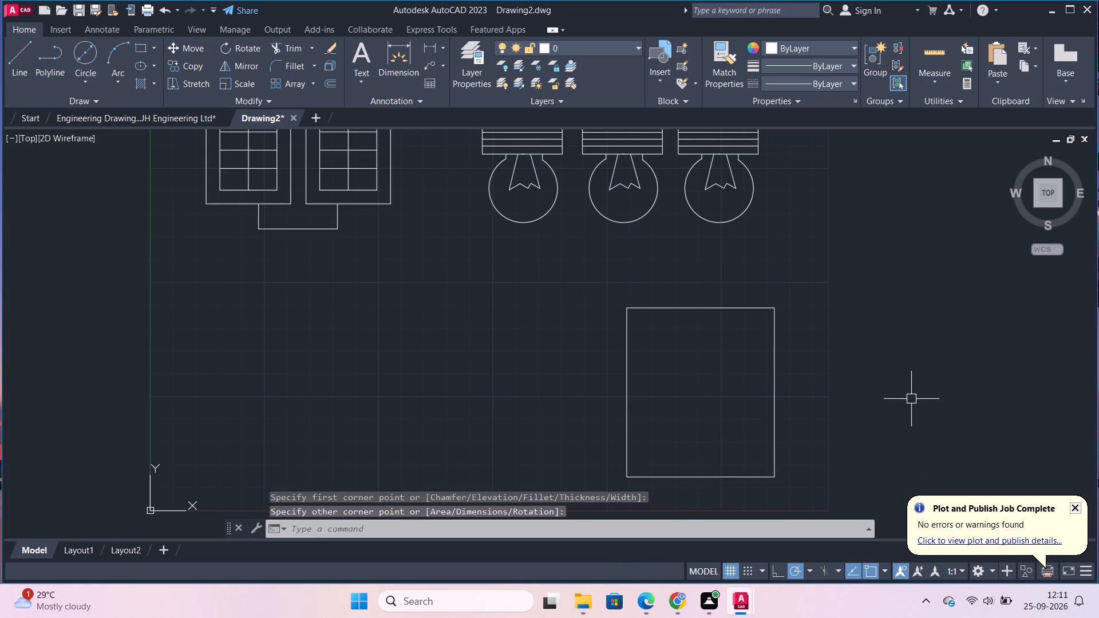
Draw a rectangle about 30 by 25 inside the large rectangle, centred near its top edge.
click(138, 51)
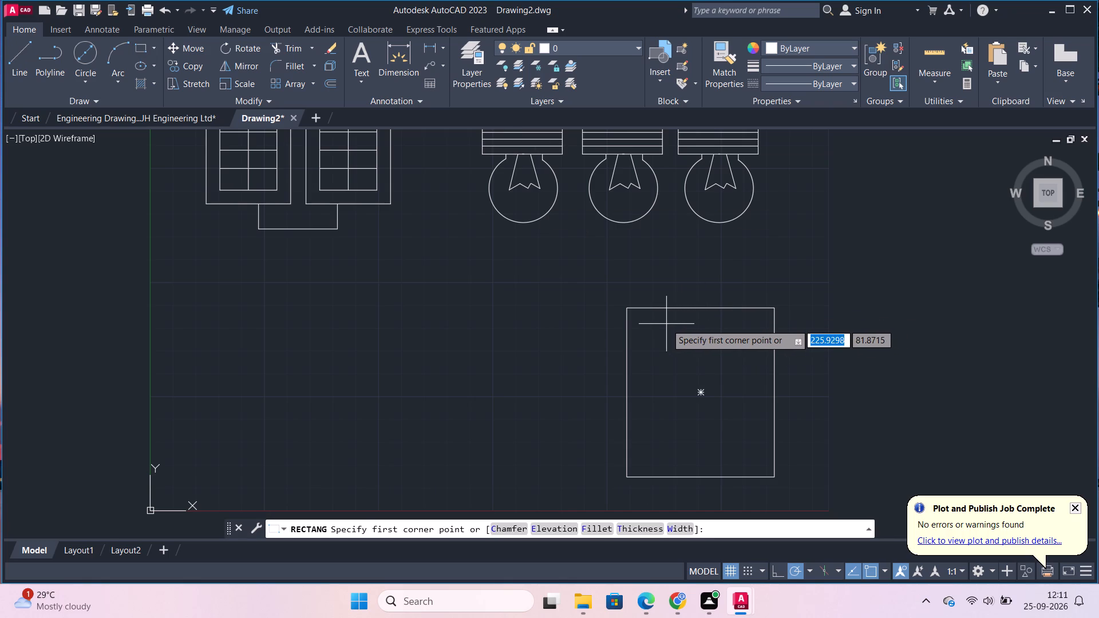
click(666, 324)
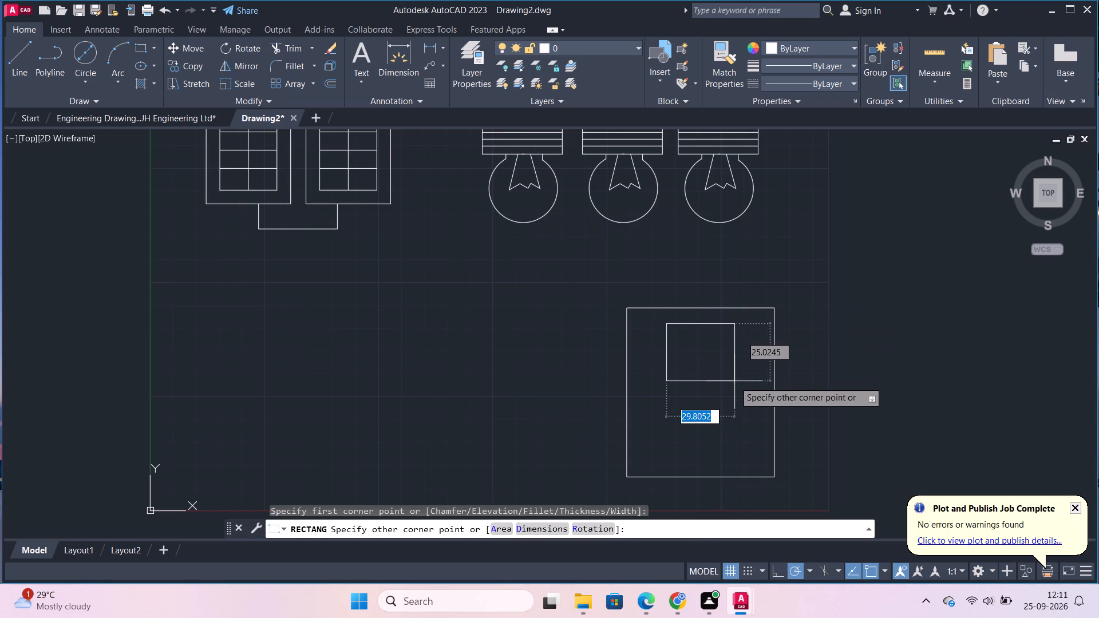
click(734, 381)
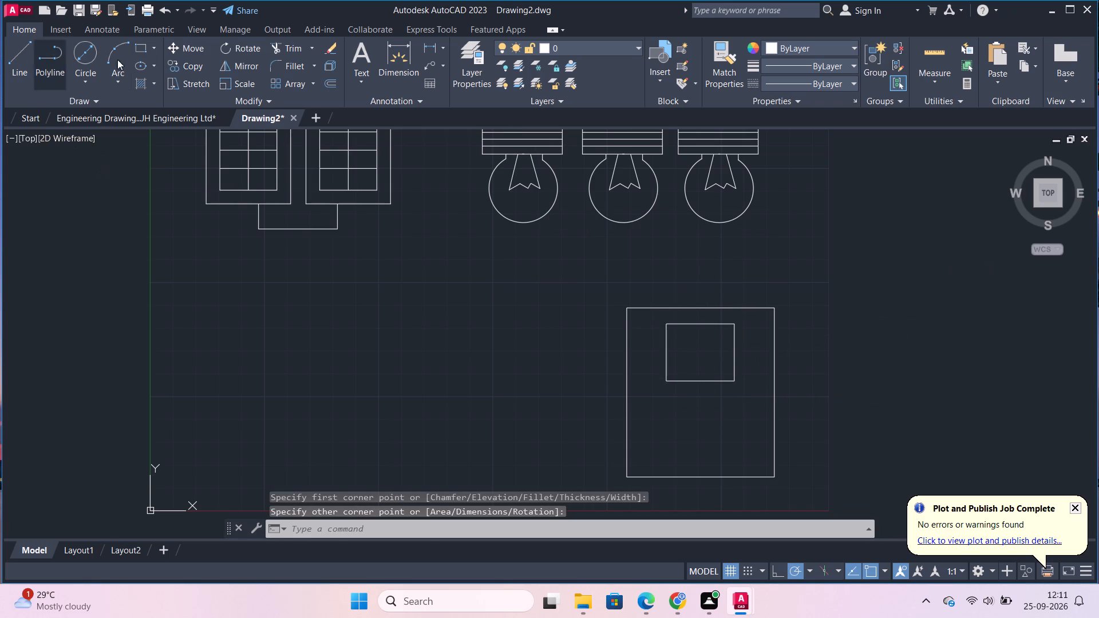
Draw a circle of diameter 20 at the centre of the inner rectangle.
click(82, 56)
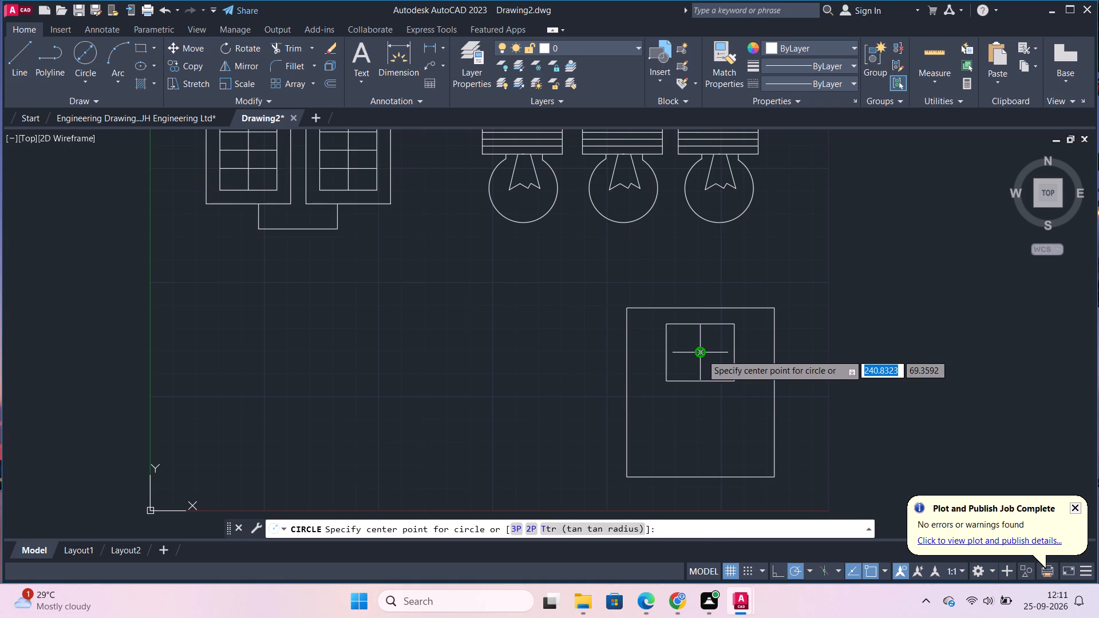
click(702, 354)
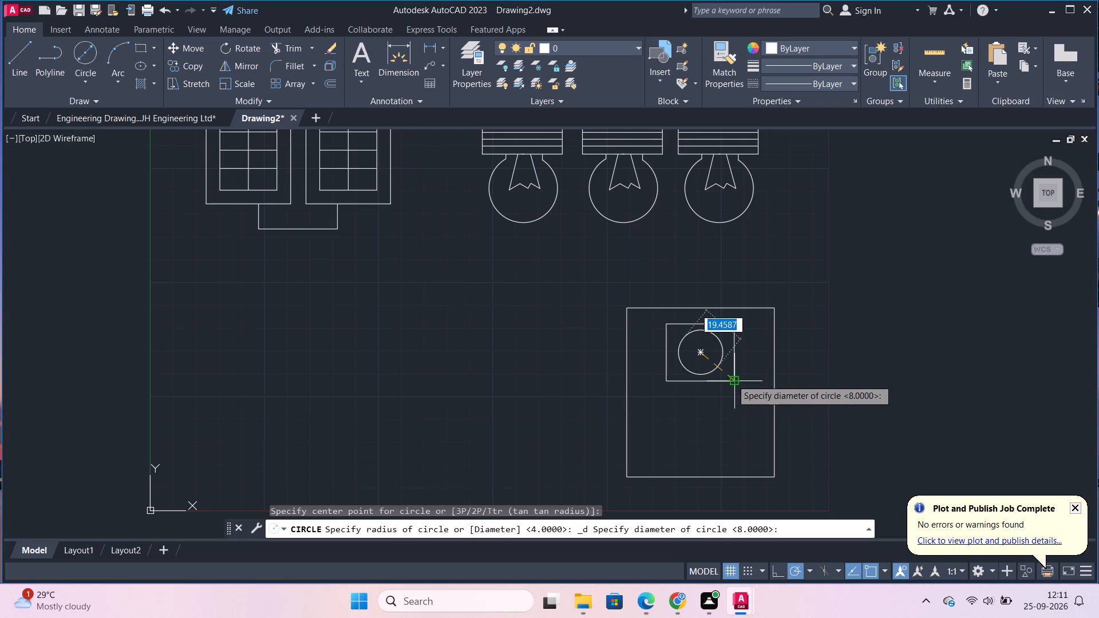
text(20)
key(Return)
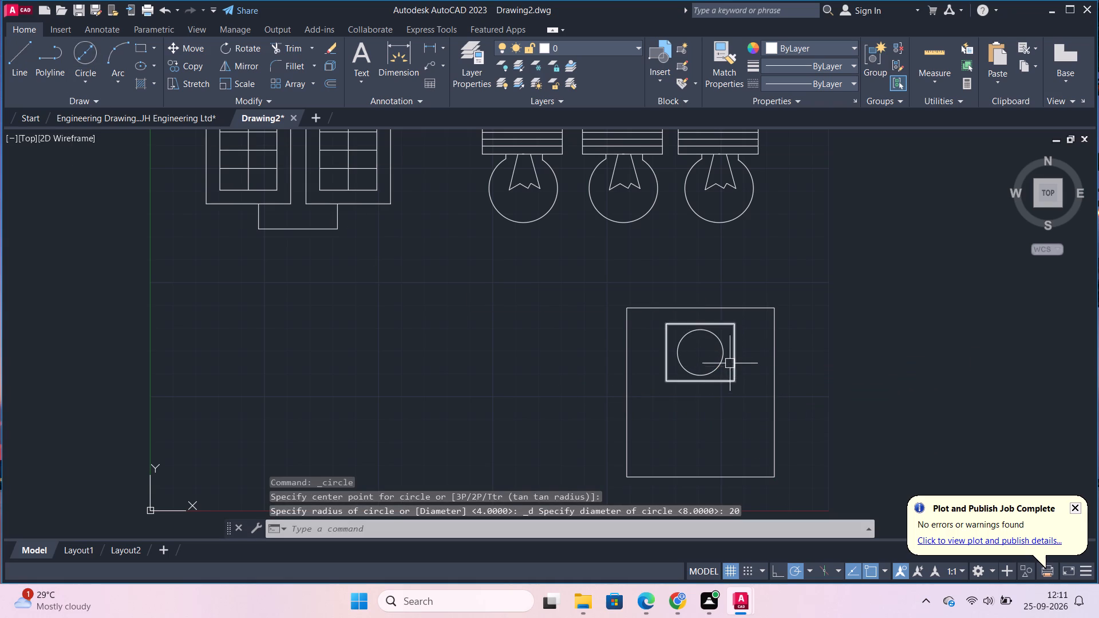
Offset the diameter 20 circle inward three times, 2 each, to make four concentric circles.
click(719, 341)
key(o)
key(Return)
key(Return)
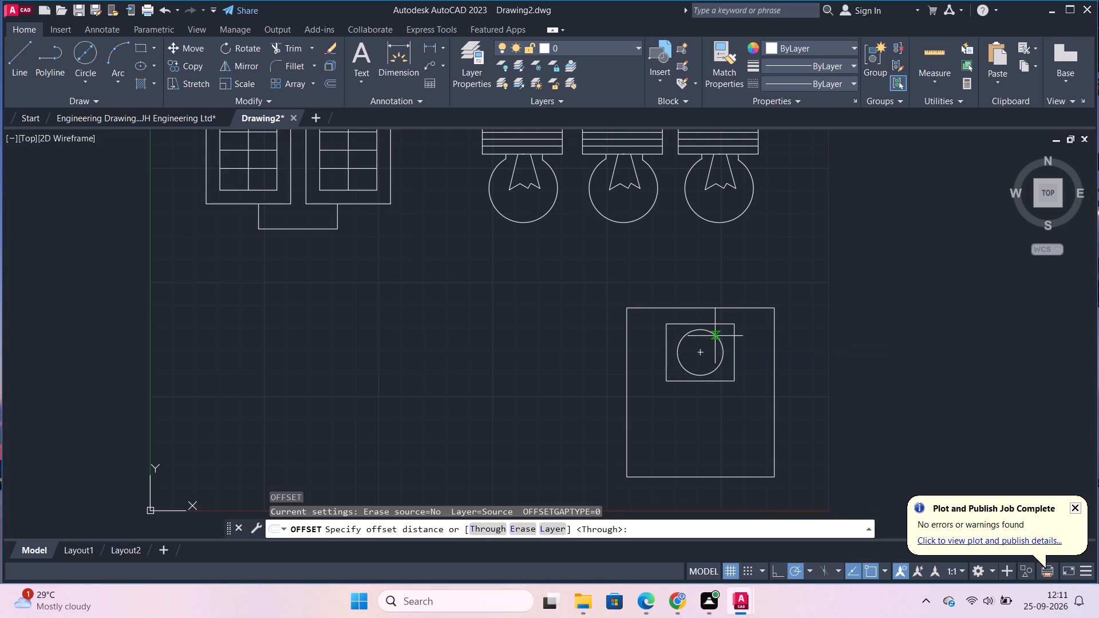
key(2)
key(Return)
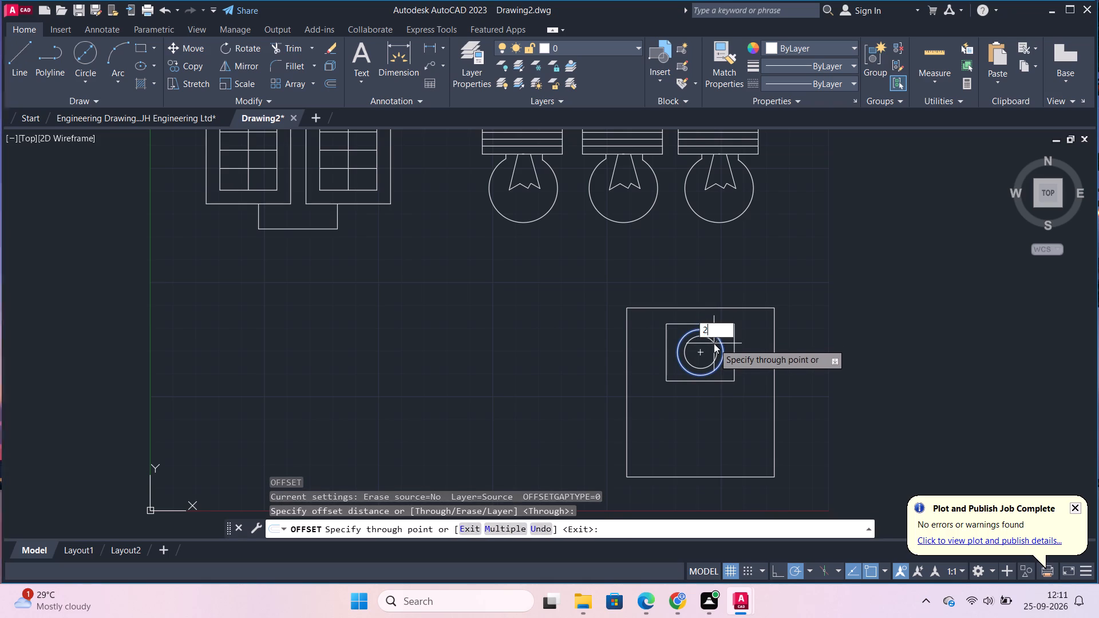
click(714, 343)
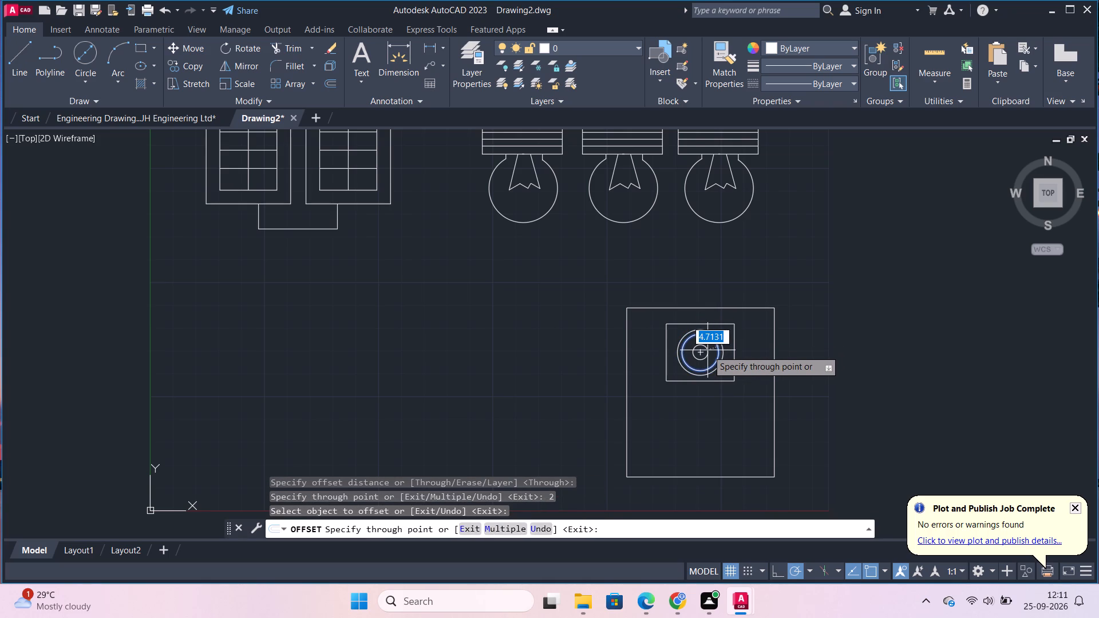
key(2)
key(Return)
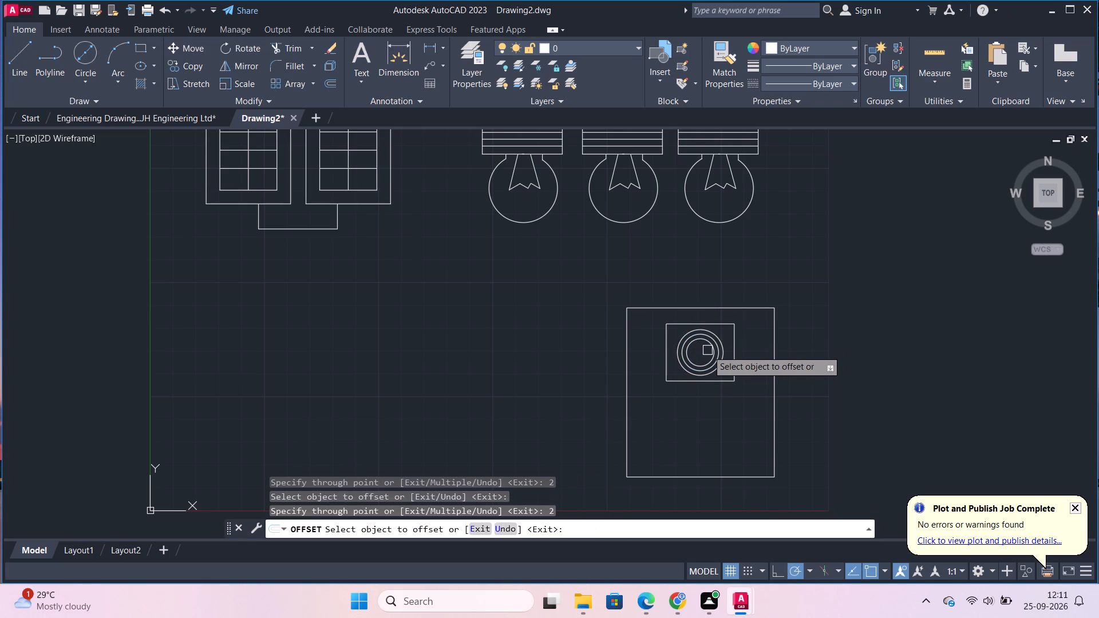
click(706, 341)
key(2)
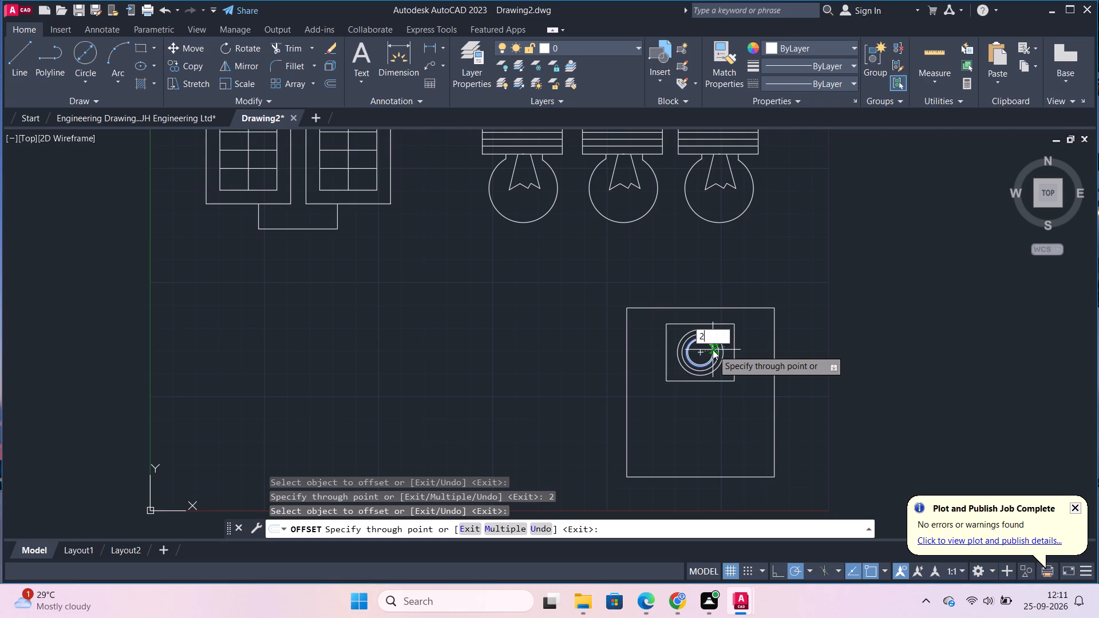
key(Return)
key(Escape)
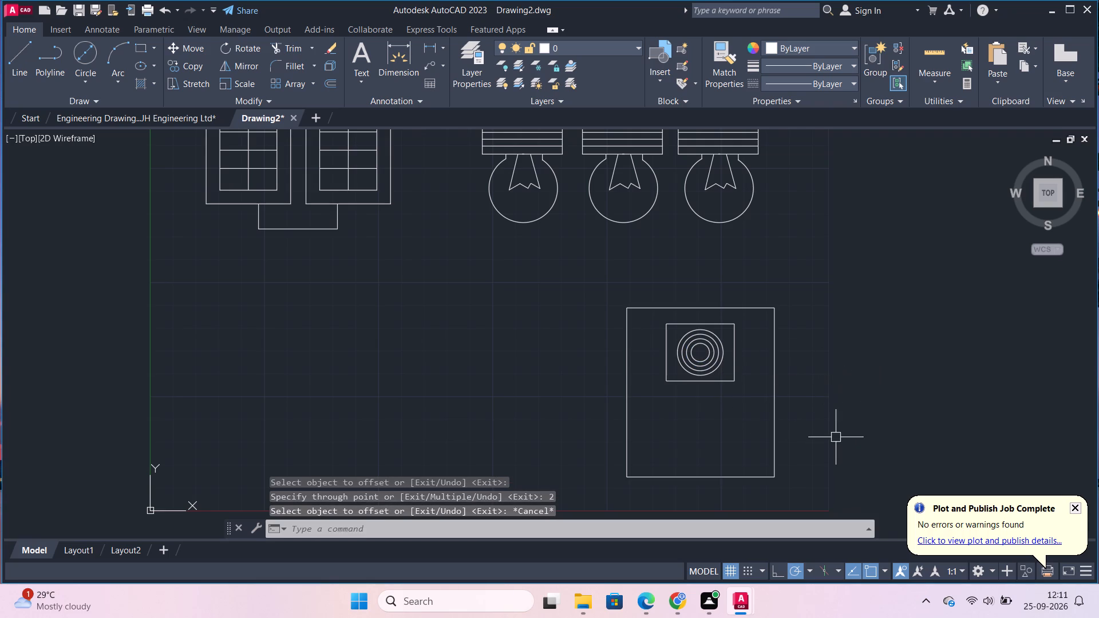
Draw a 20 by 15 rectangle in the lower-left part of the large rectangle.
click(140, 52)
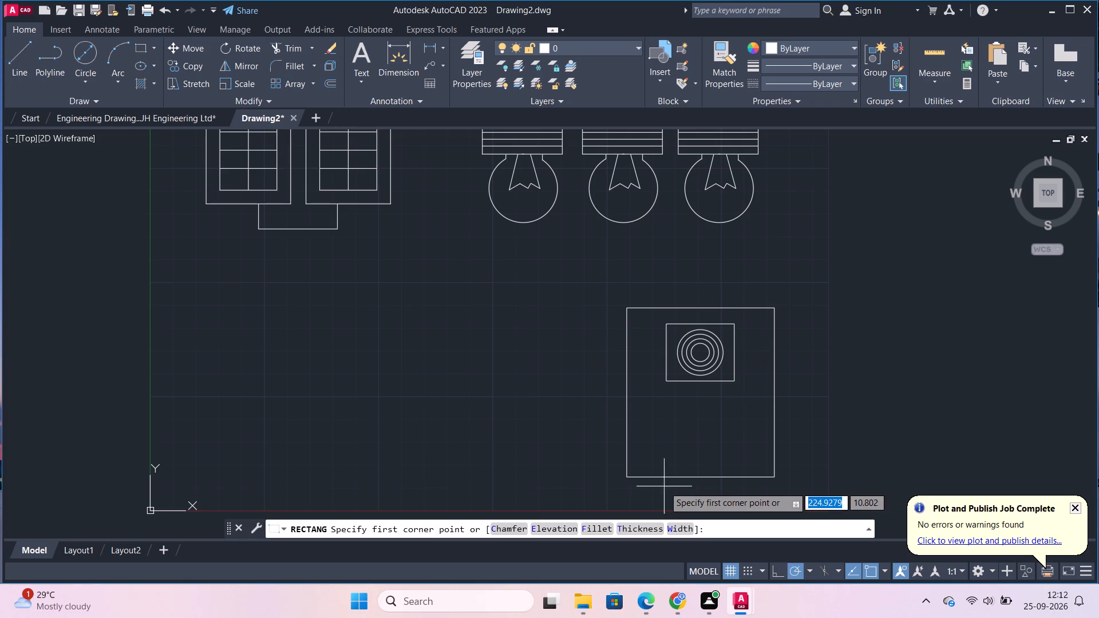
click(646, 427)
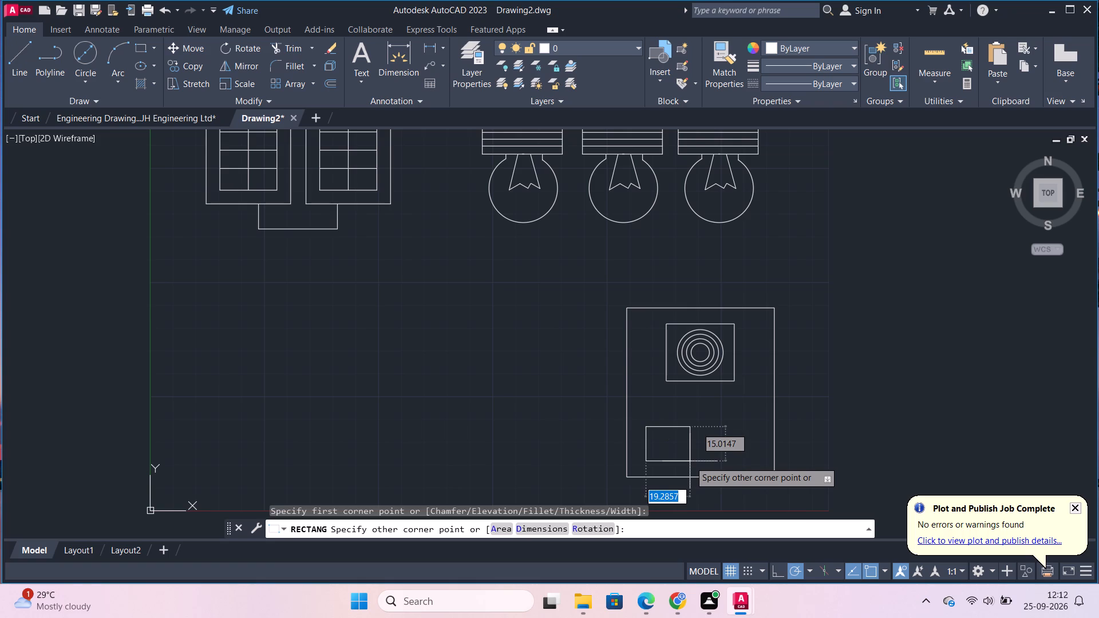
text(20)
key(Tab)
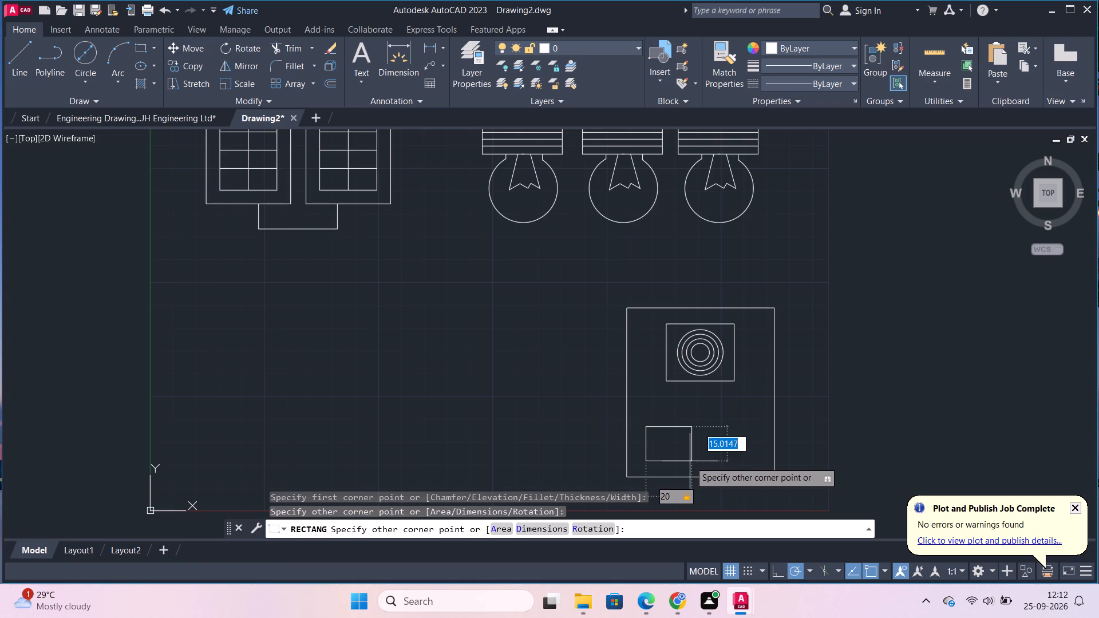
key(1)
key(5)
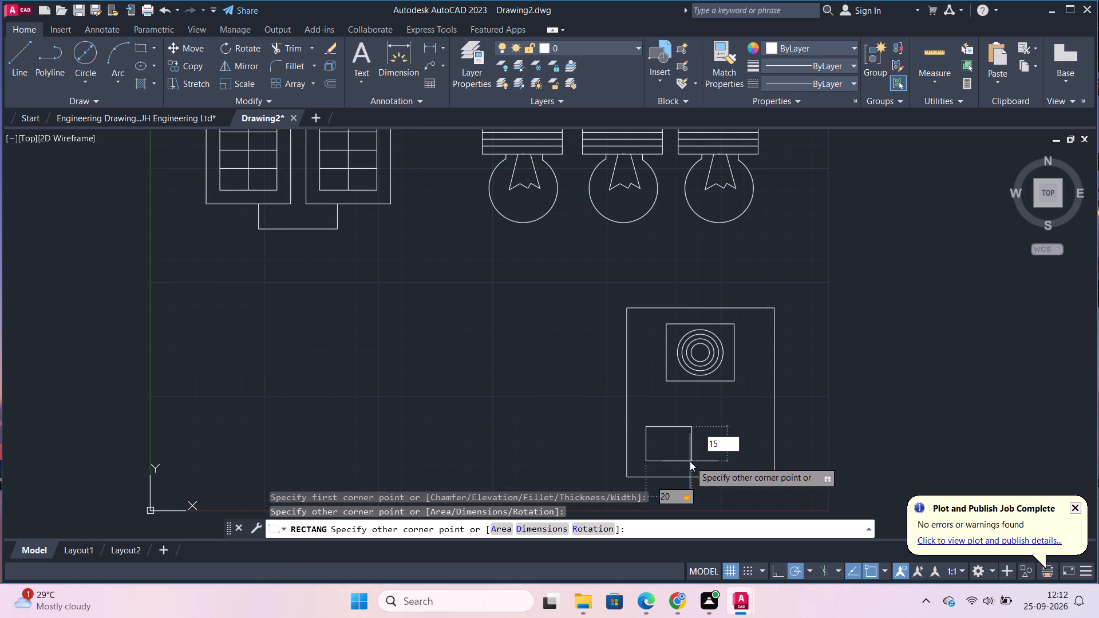
key(Return)
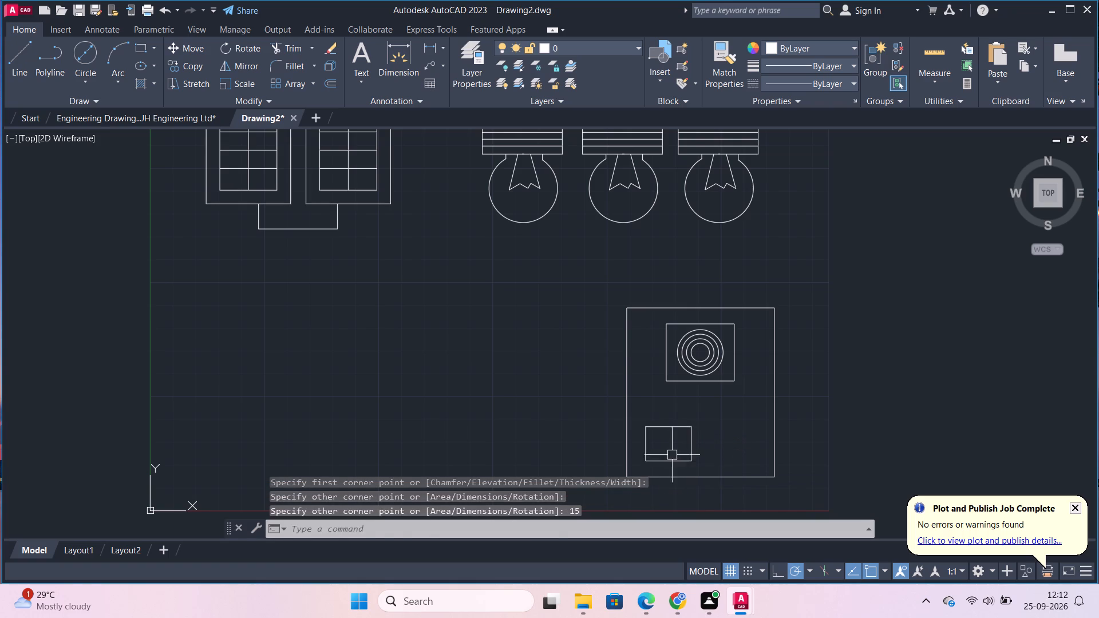
Copy the 20 by 15 rectangle about 29 horizontally to the right, inside the large rectangle's lower-right part.
click(672, 455)
click(681, 460)
click(691, 437)
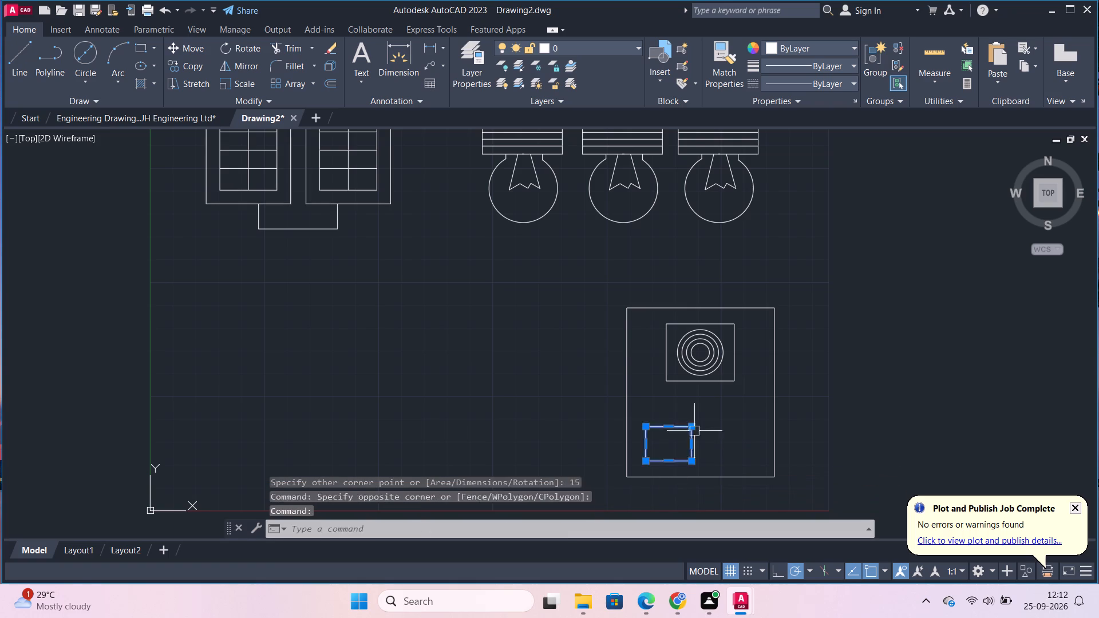
text(CO)
key(Return)
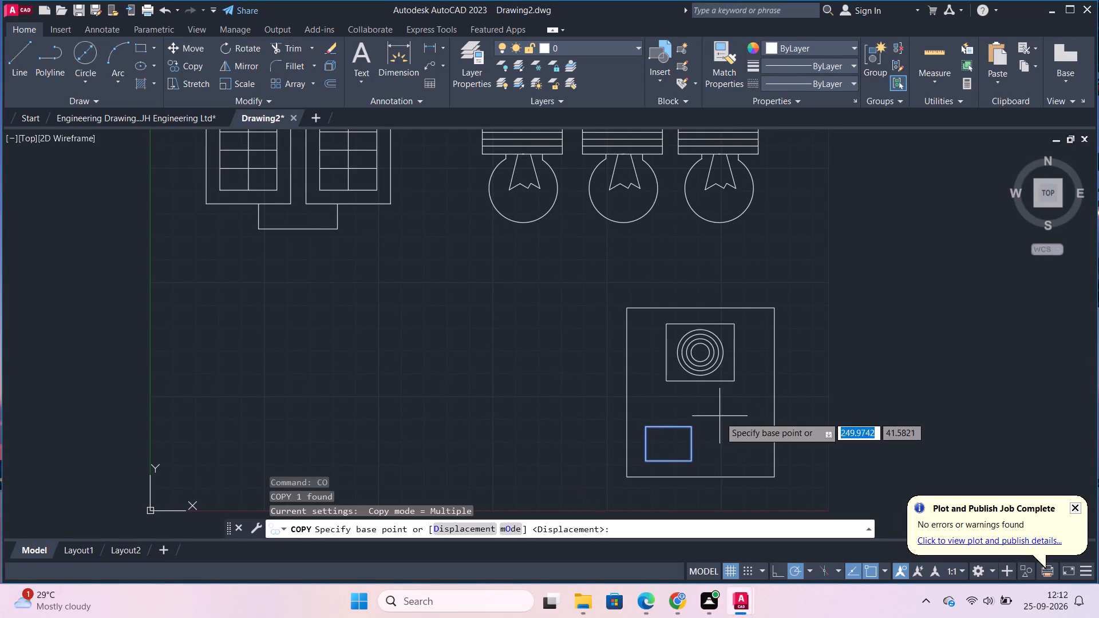
click(670, 444)
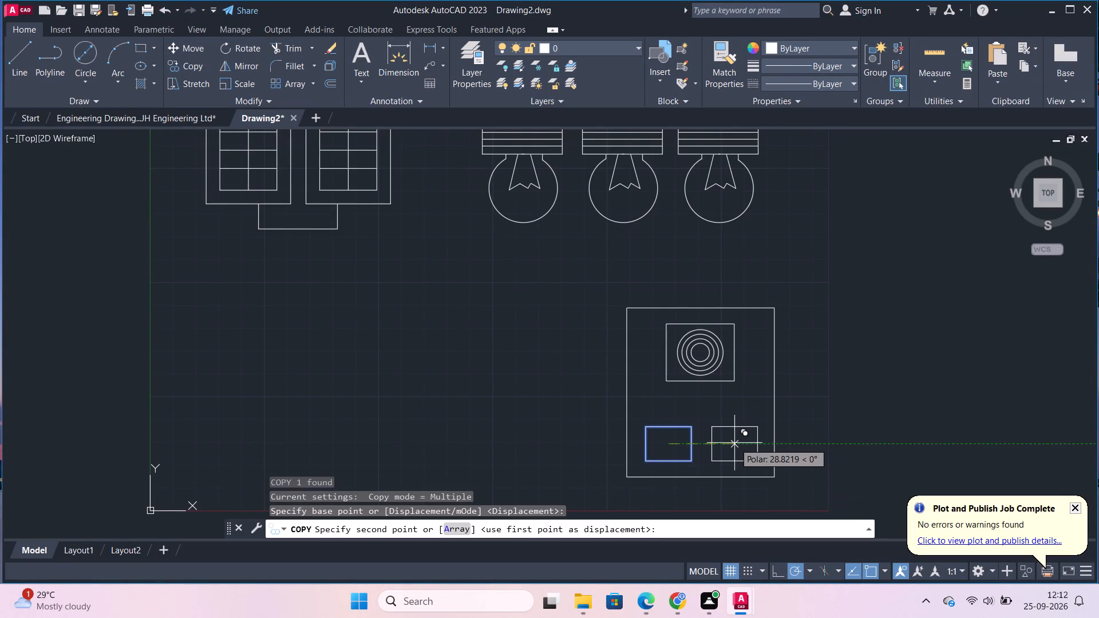
click(734, 443)
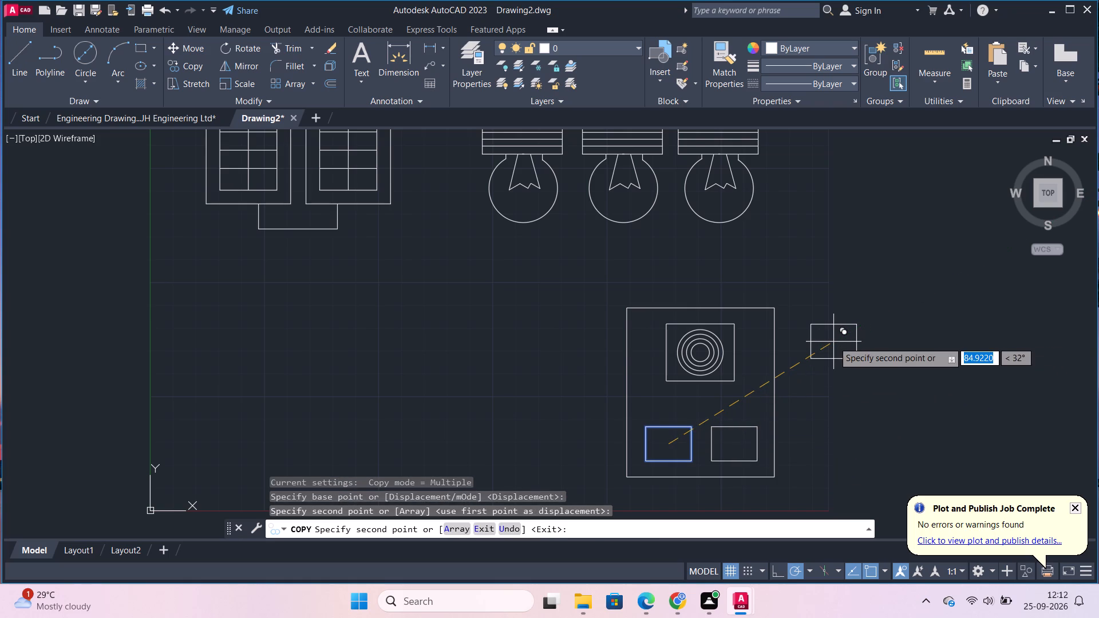
key(Escape)
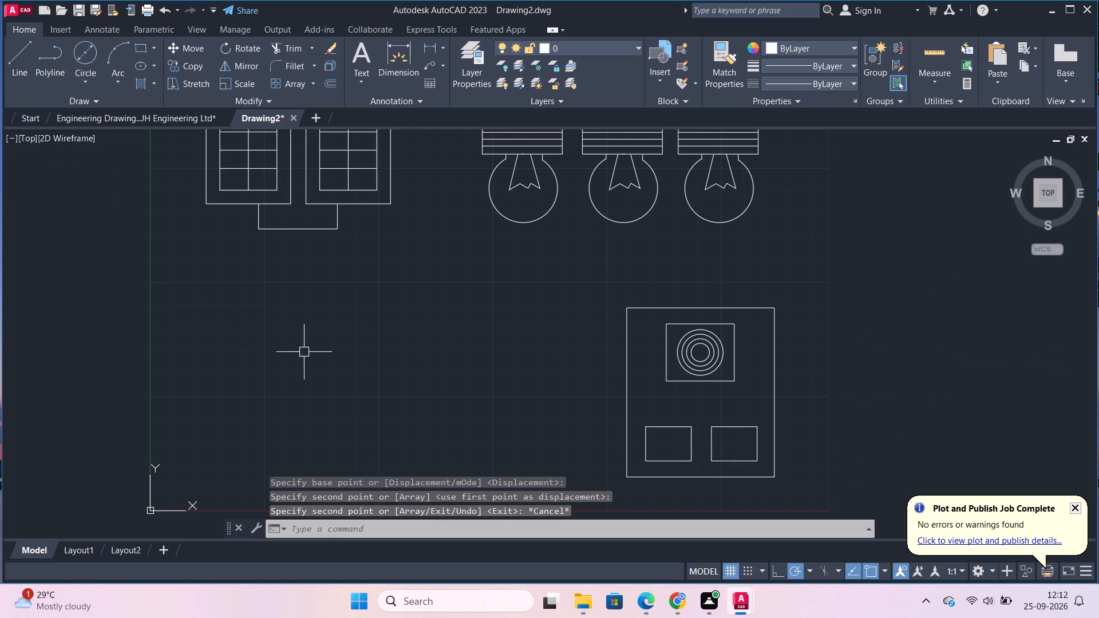
Chamfer both top corners of the left 20 by 15 rectangle with length 2 and angle 45.
text(CH)
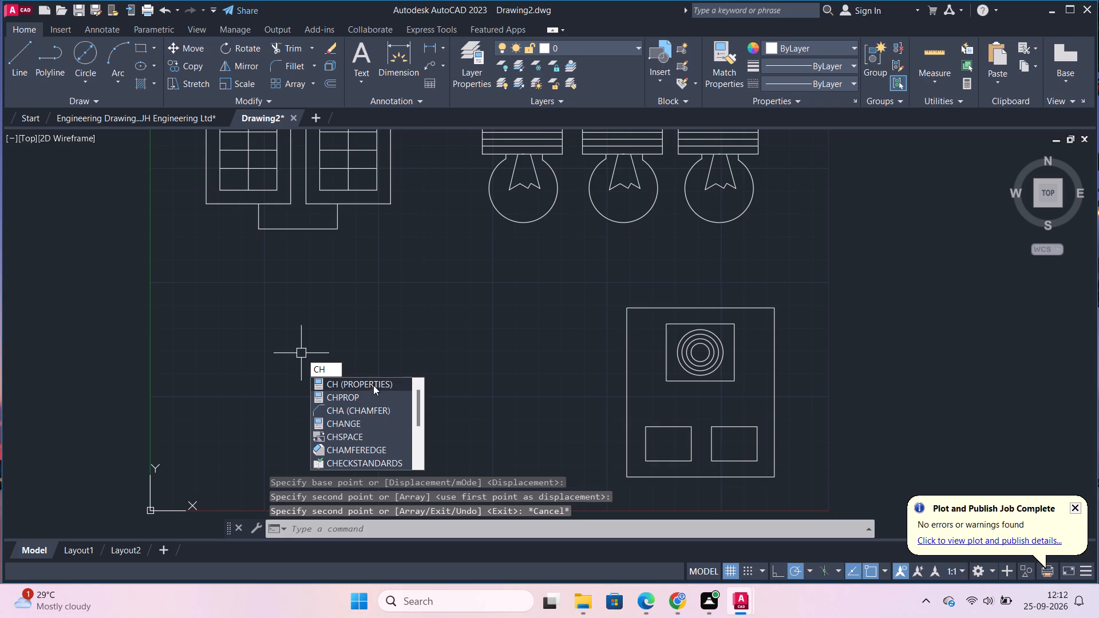
click(356, 411)
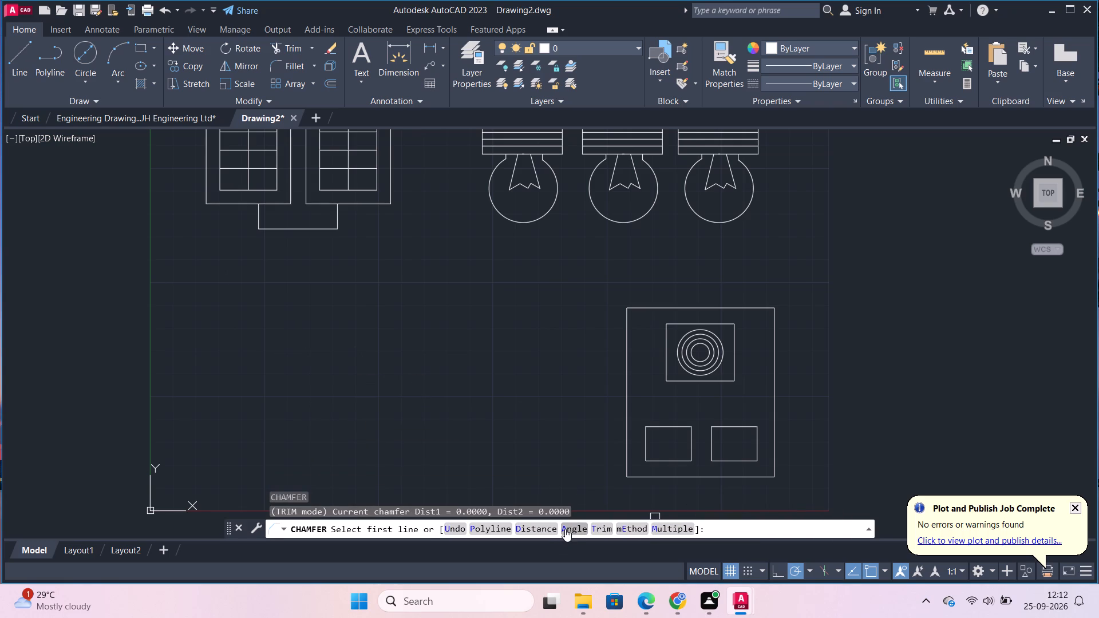
click(565, 529)
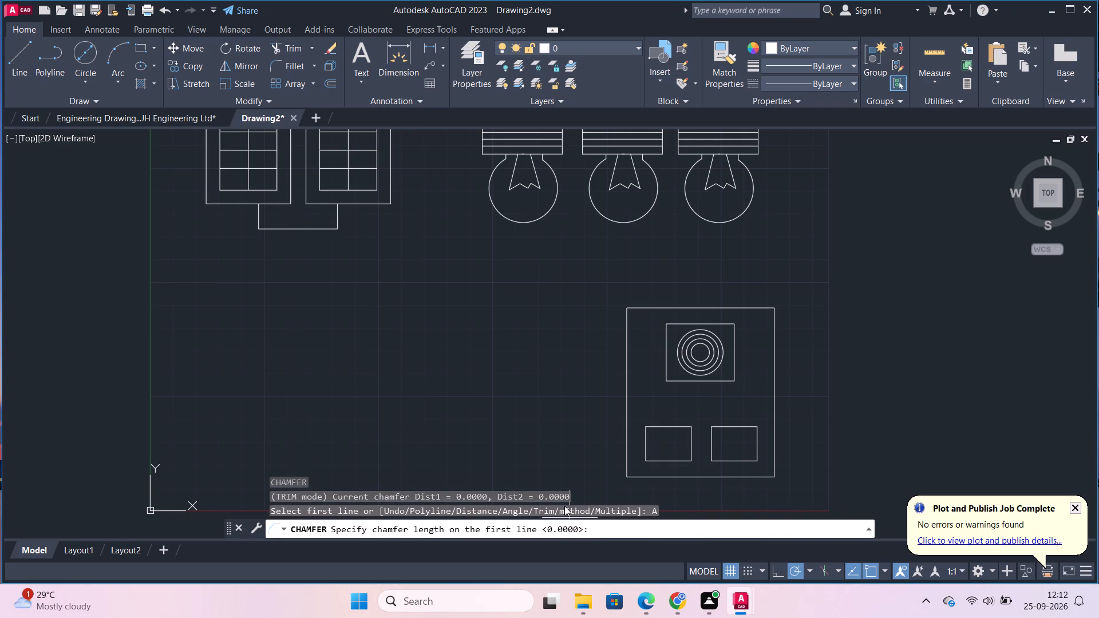
key(2)
key(Return)
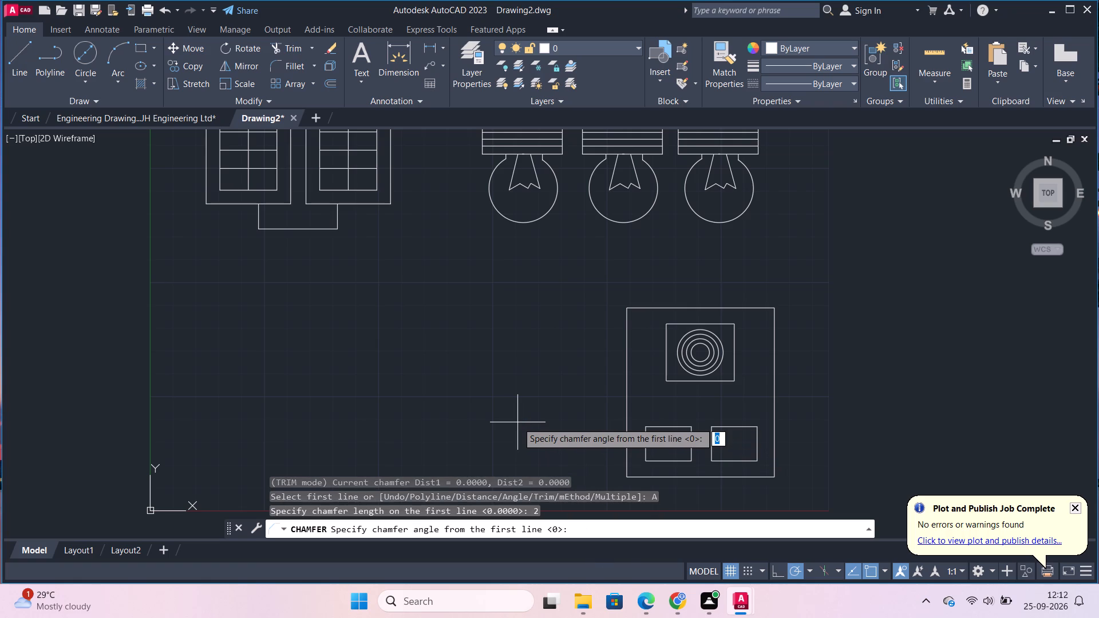
text(45)
key(Return)
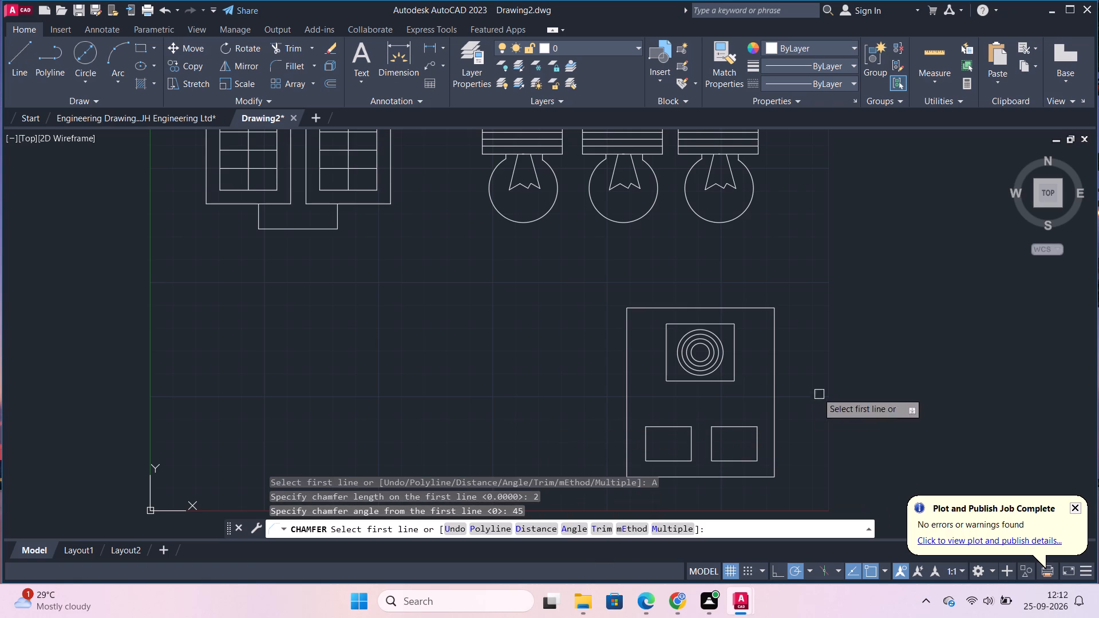
click(657, 427)
click(648, 439)
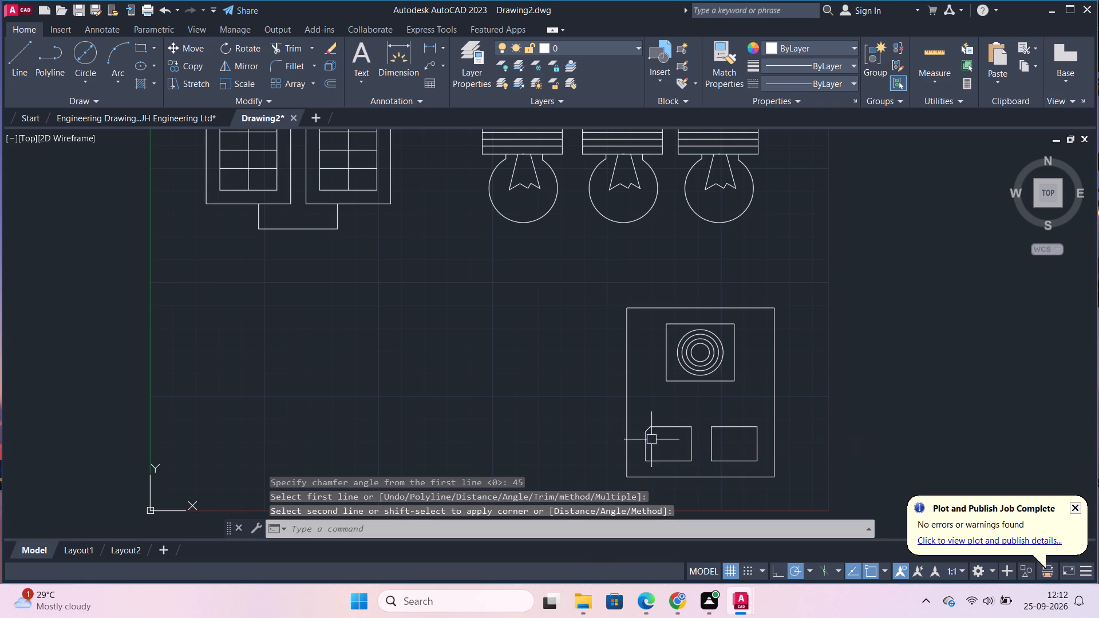
key(space)
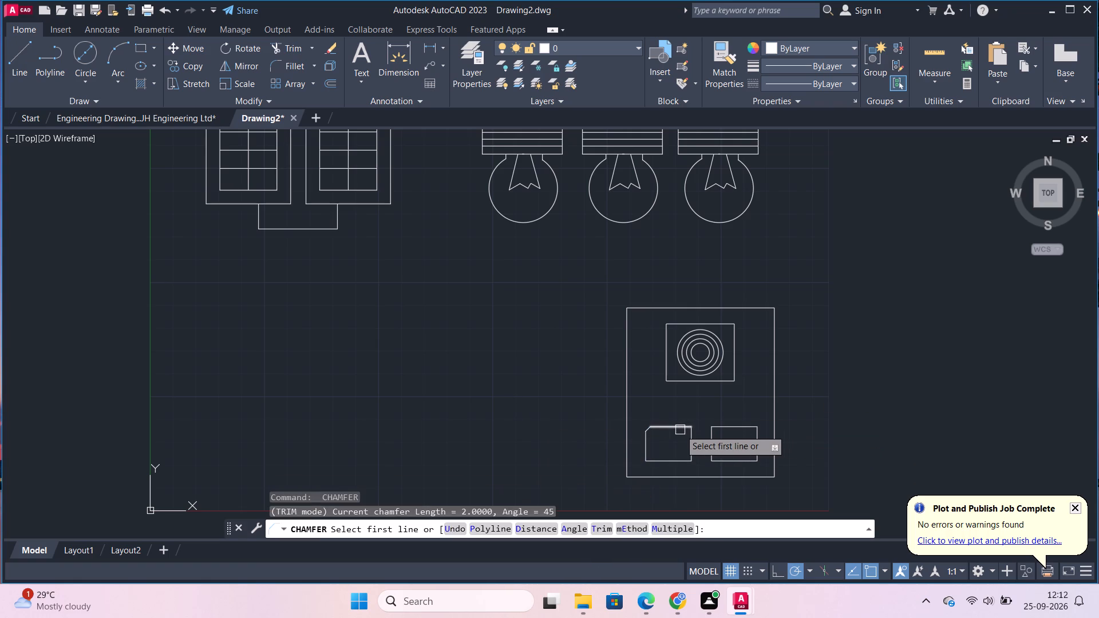
click(680, 430)
click(692, 436)
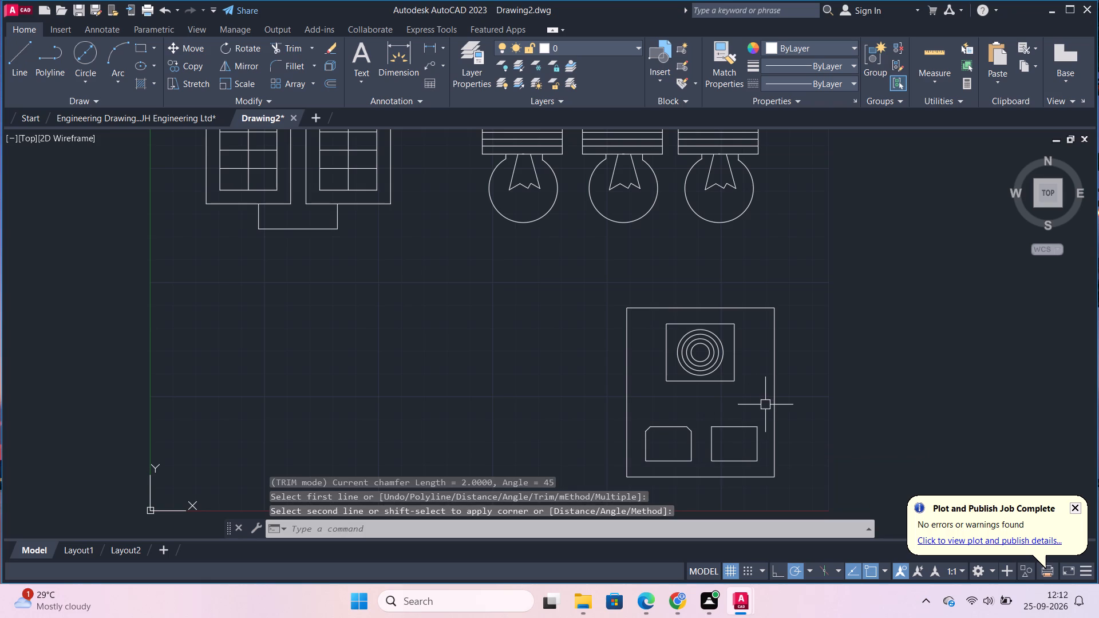
key(Escape)
Draw two slanted lines from the copied rectangle's bottom corners, crossing each other just above the middle of its top edge.
click(22, 65)
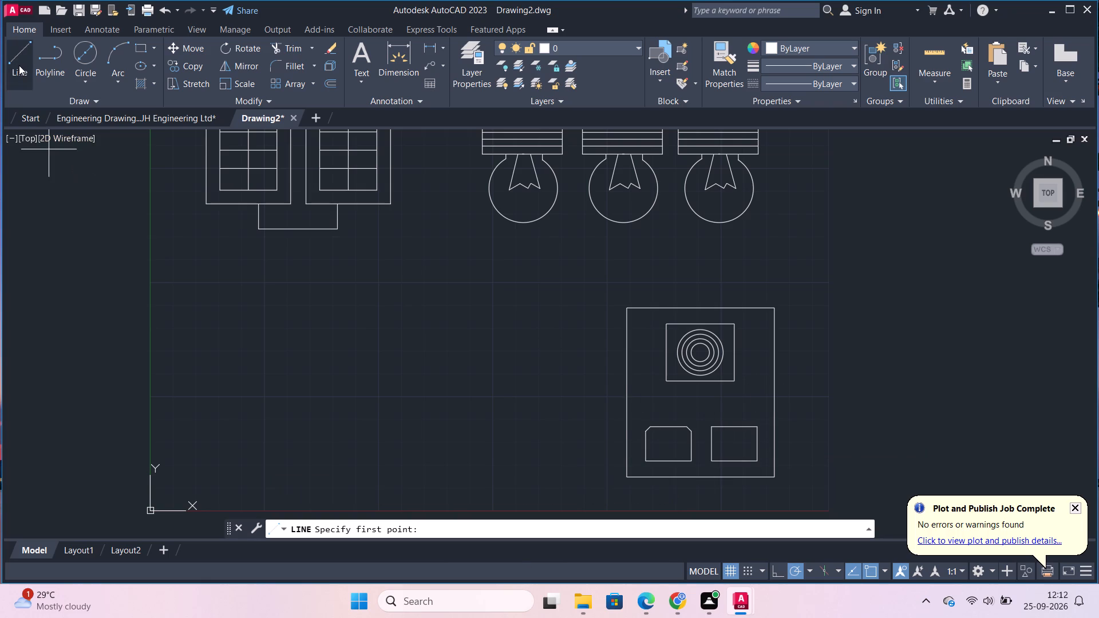
click(713, 461)
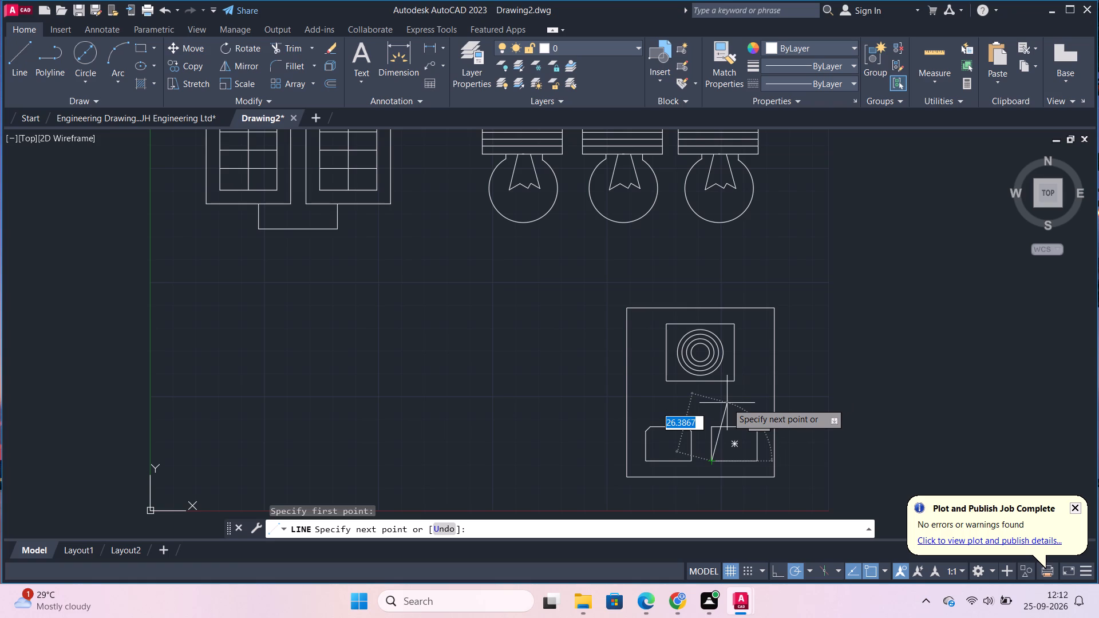
click(741, 413)
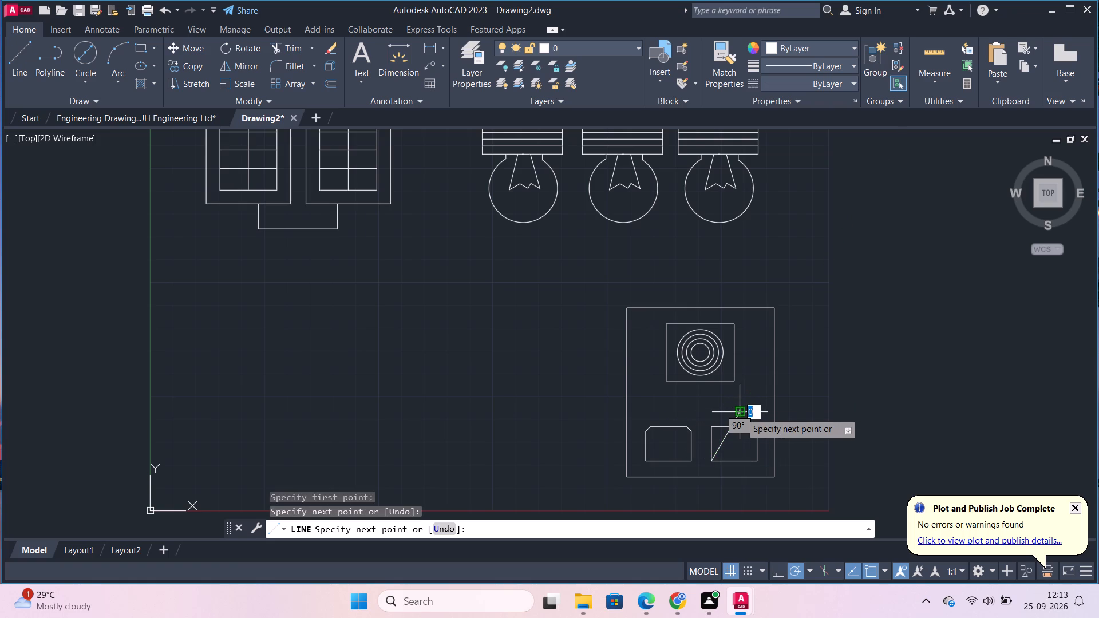
key(Escape)
key(space)
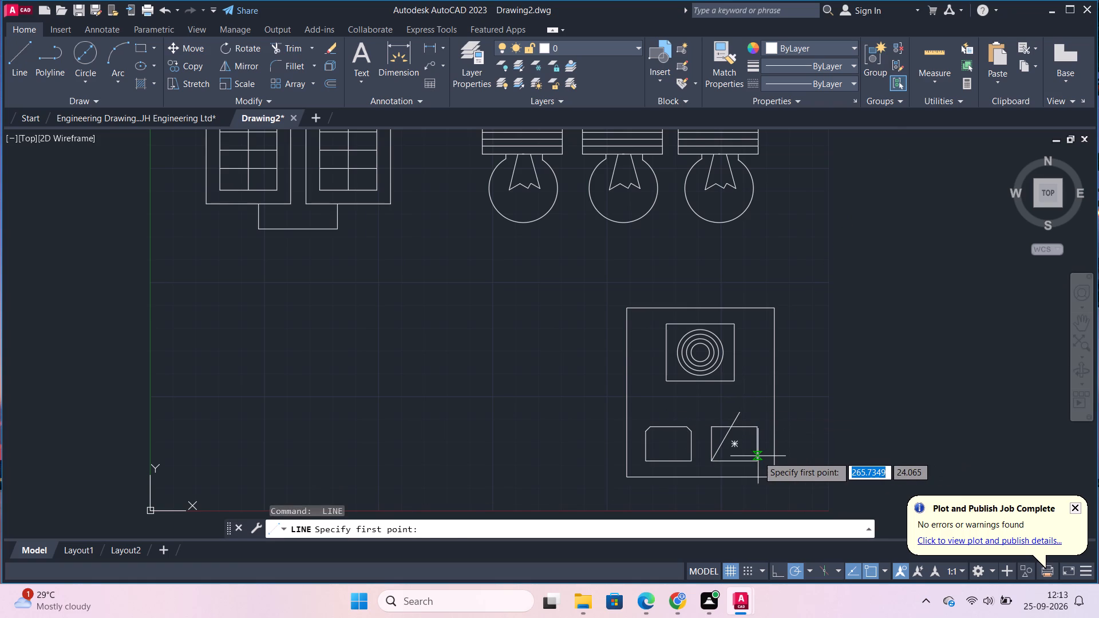
click(757, 460)
click(728, 406)
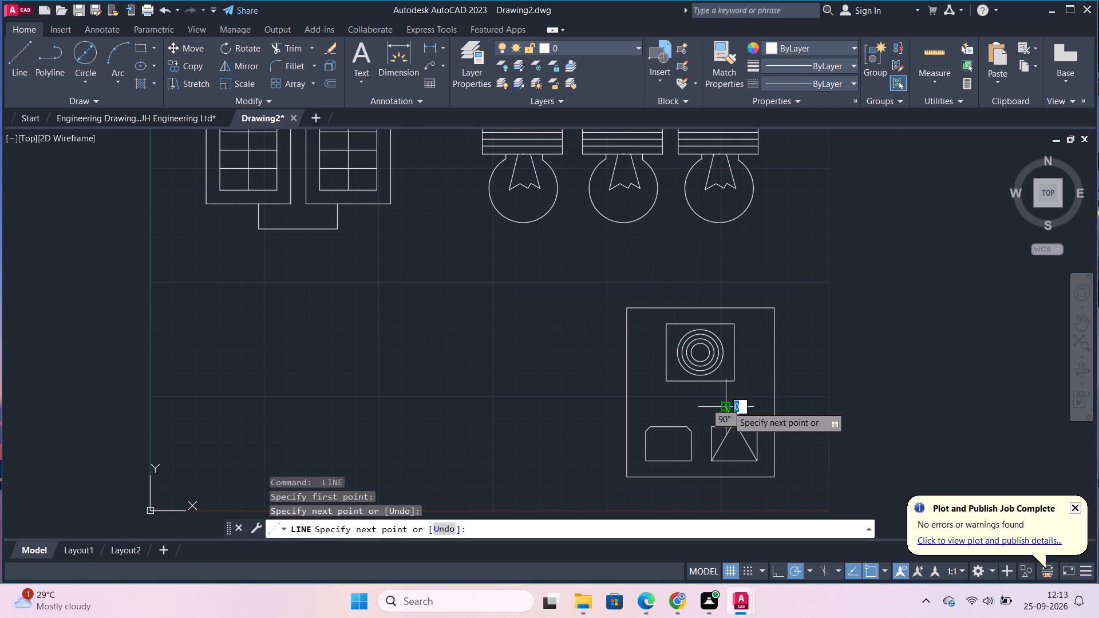
key(Escape)
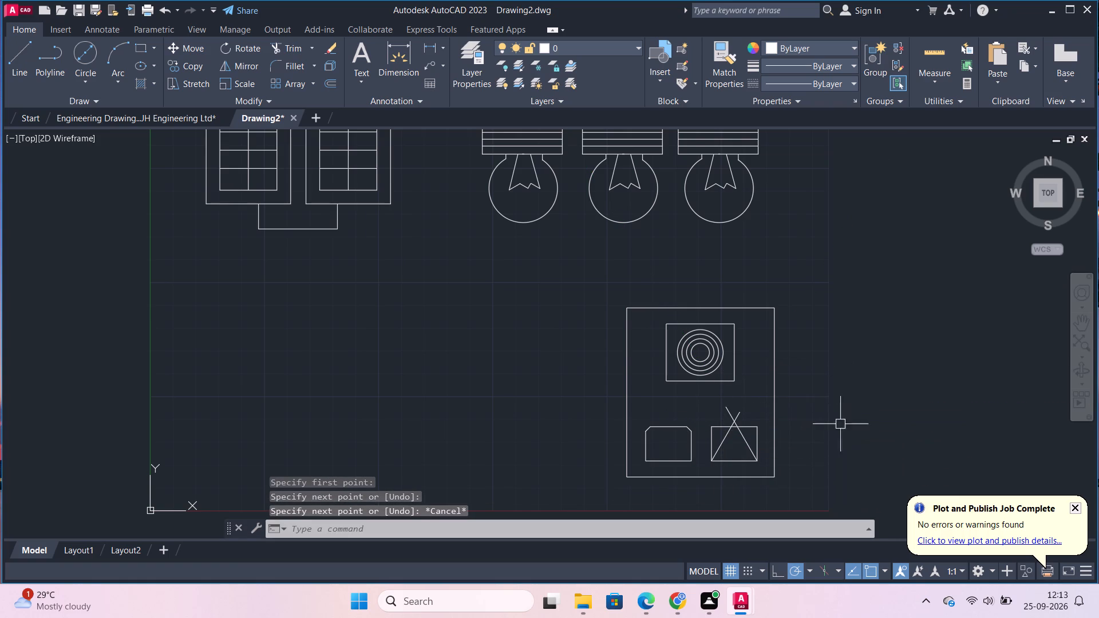
Trim the copied rectangle's top and side edges and the line ends beyond the crossing to leave a triangle.
scroll(816, 442, up, 1)
text(TR)
key(Return)
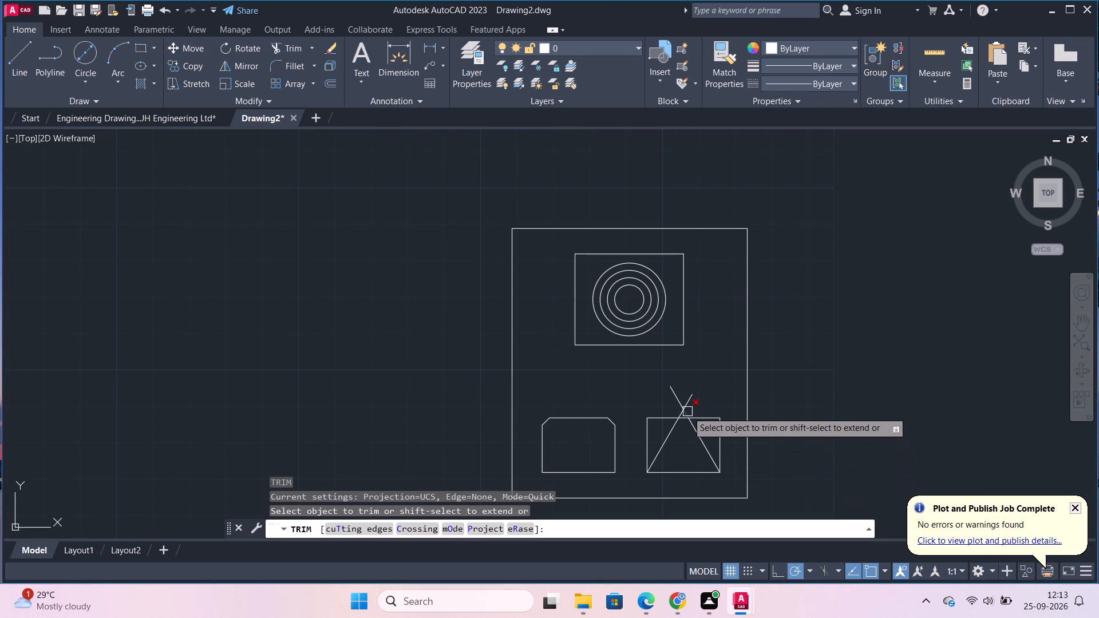
click(669, 418)
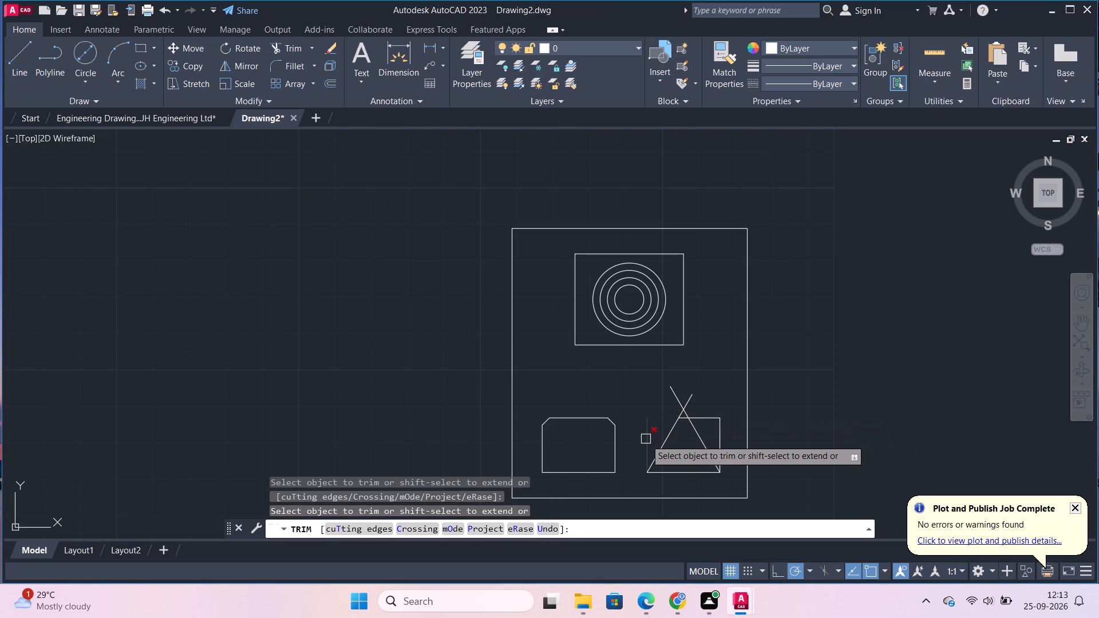
click(646, 439)
click(684, 398)
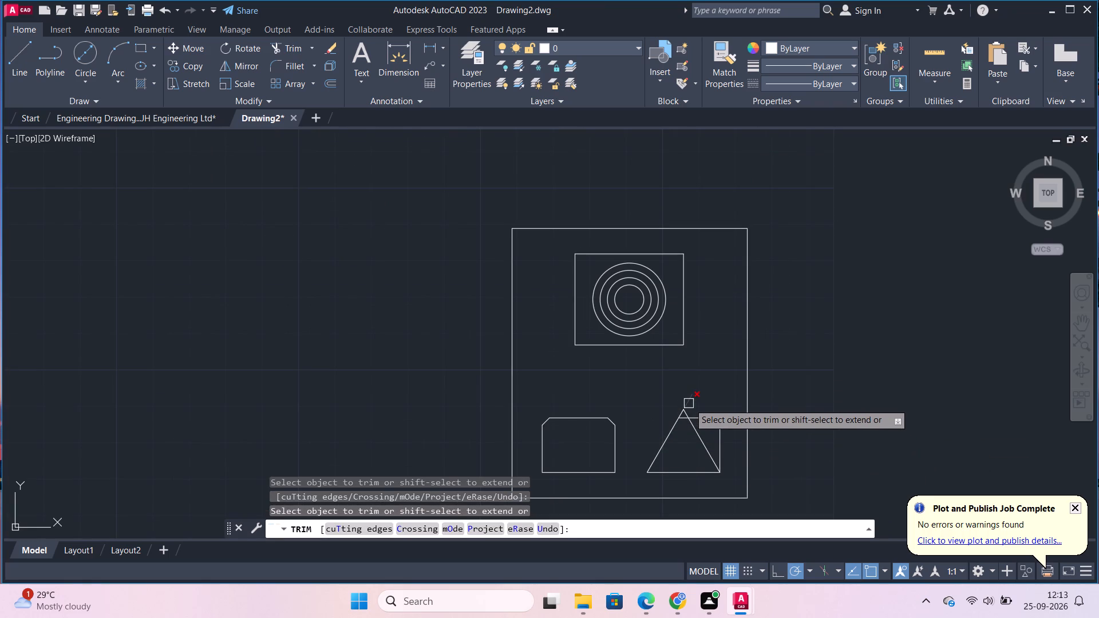
click(690, 403)
scroll(685, 419, up, 2)
click(681, 419)
click(730, 421)
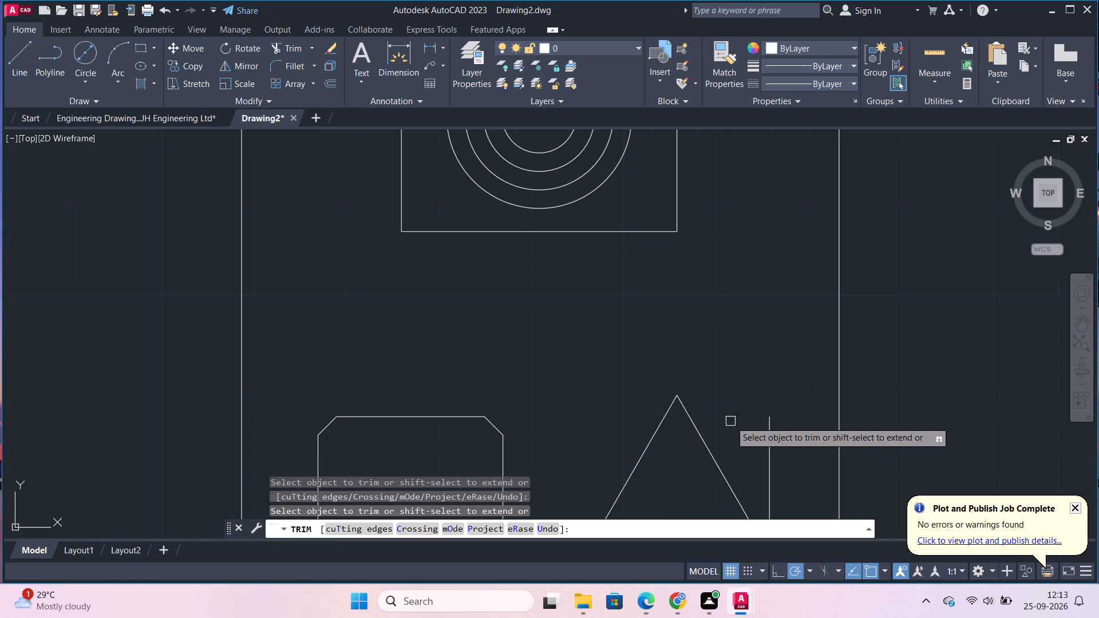
click(766, 462)
scroll(758, 415, down, 2)
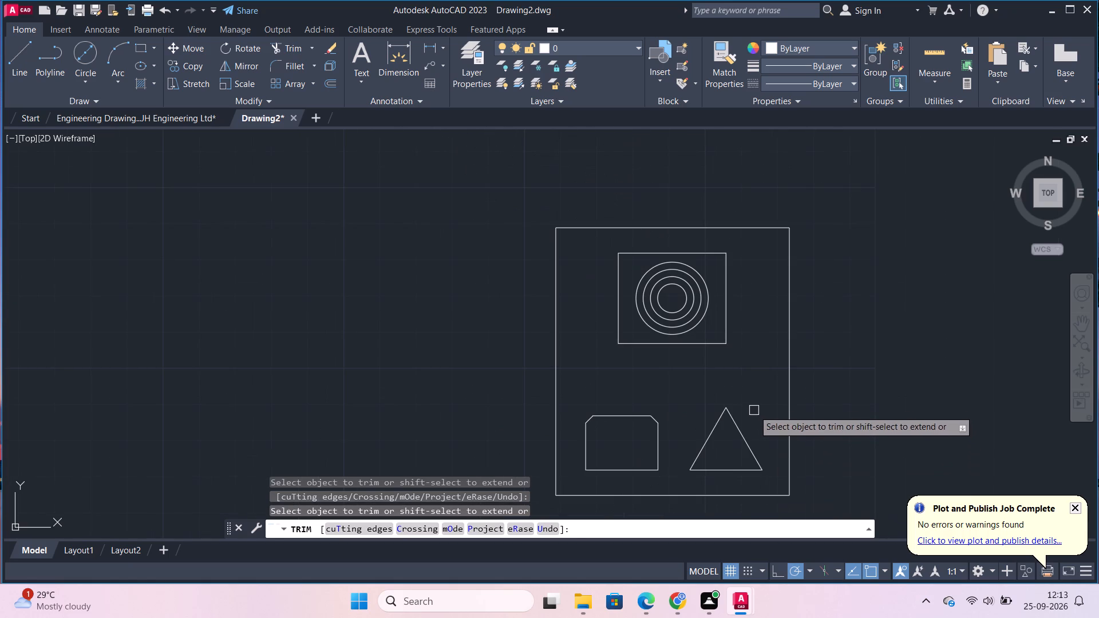
key(Escape)
Fillet all three corners of the triangle with radius 2.
key(f)
key(Return)
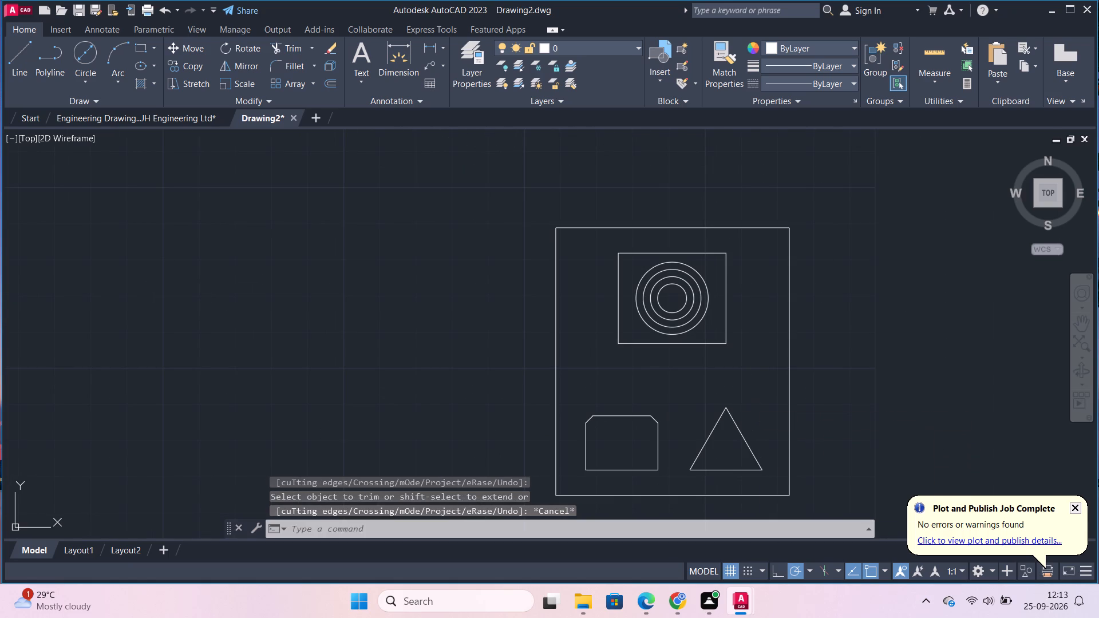
key(r)
key(Return)
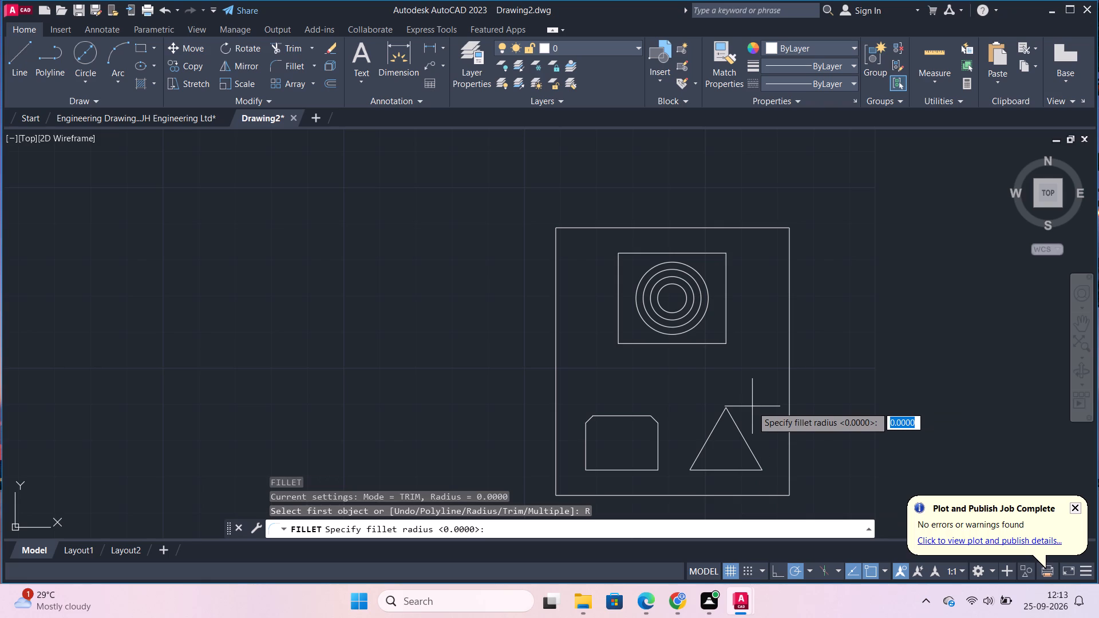
key(2)
key(Return)
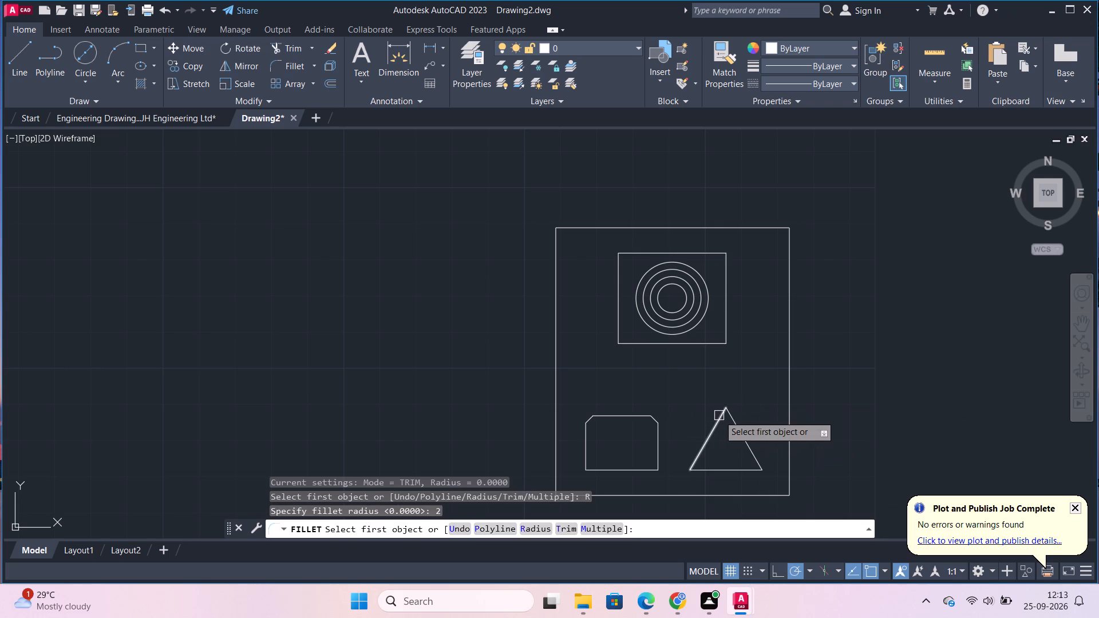
click(719, 415)
click(729, 415)
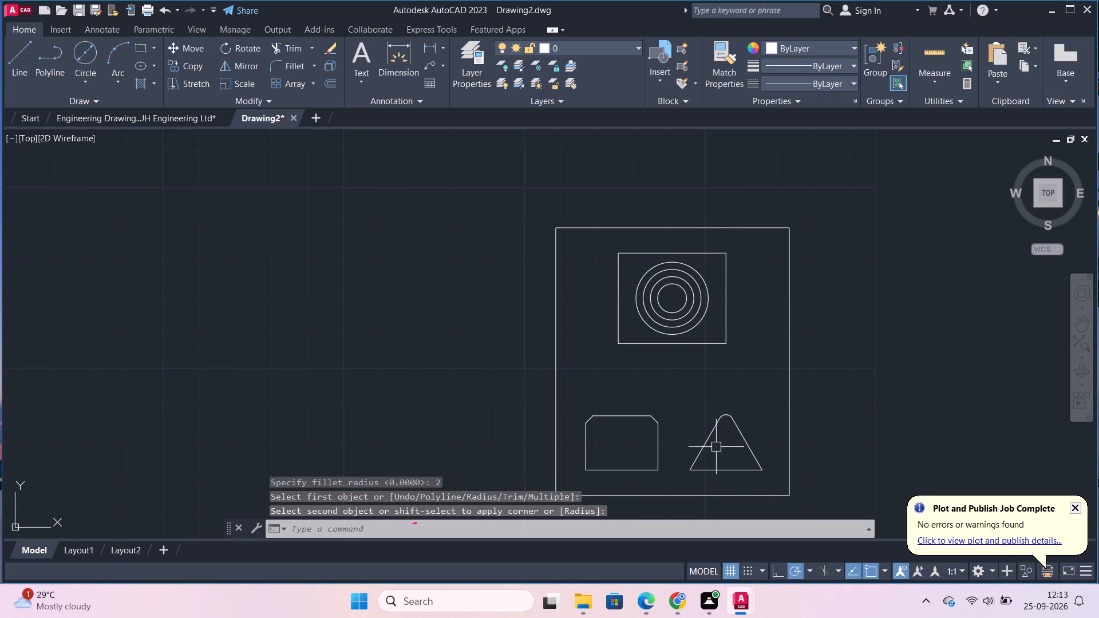
key(space)
click(702, 452)
click(707, 470)
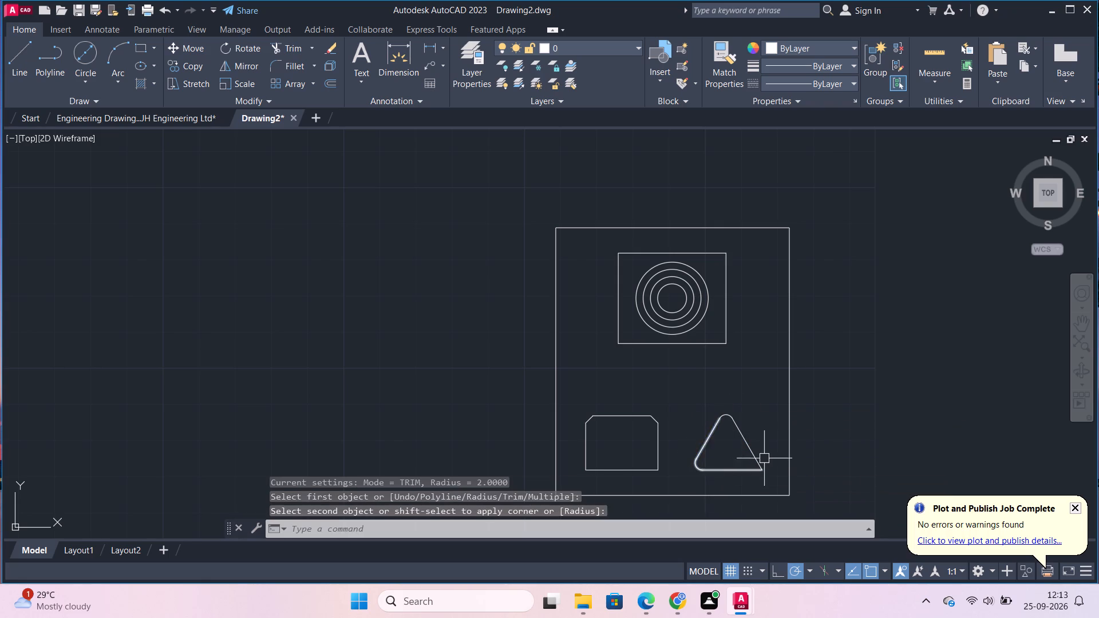
key(space)
click(752, 460)
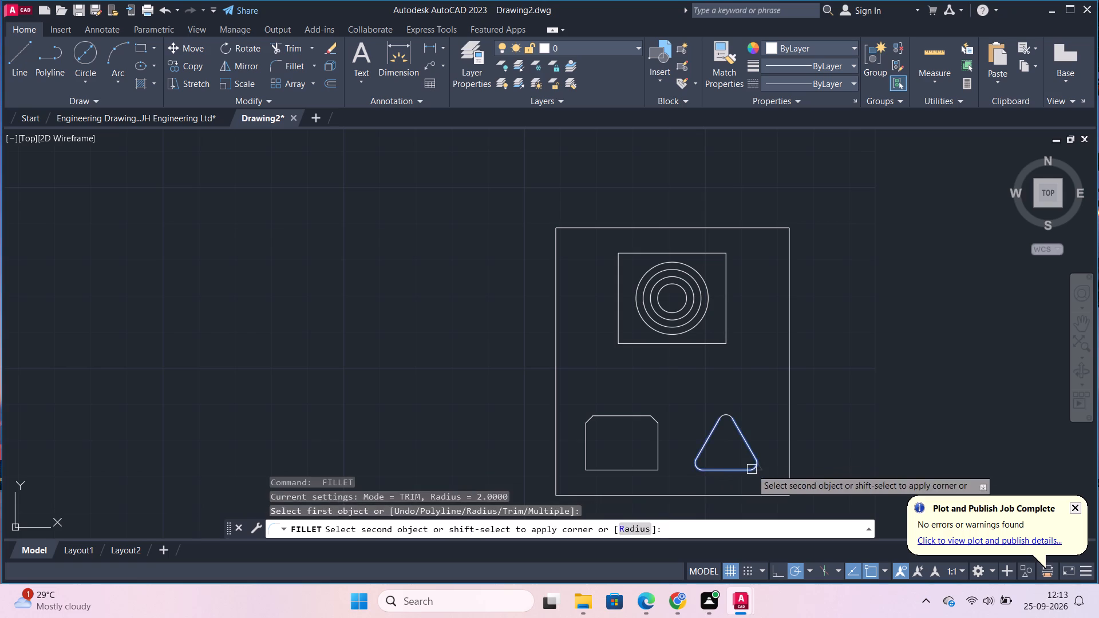
click(752, 469)
key(Escape)
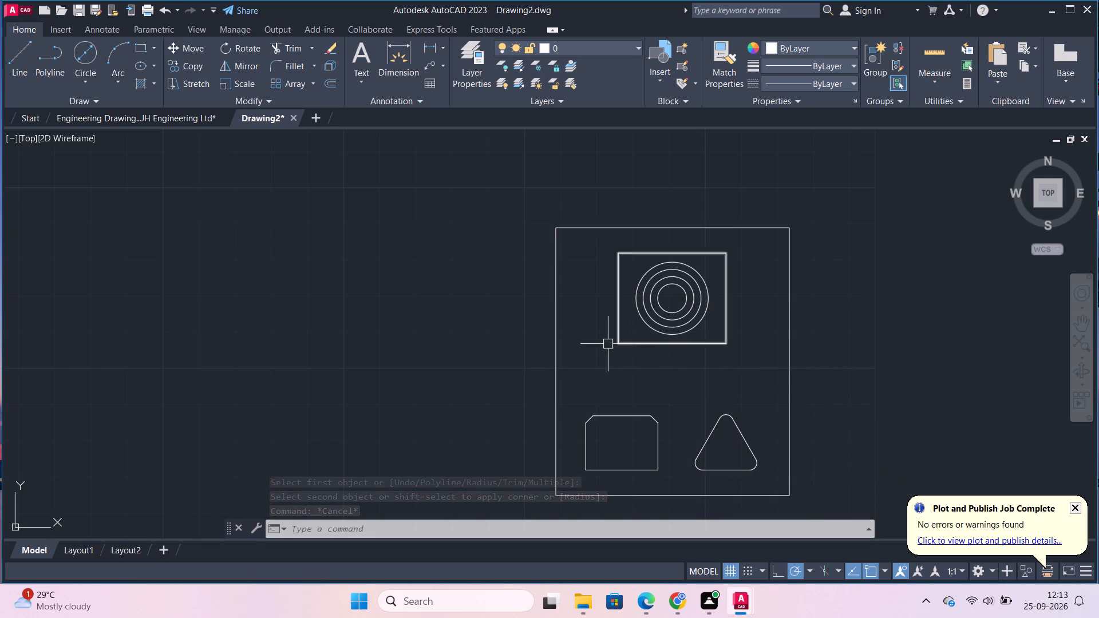
Draw a circle of diameter 20 centred in the upper part of the chamfered rectangle.
click(81, 64)
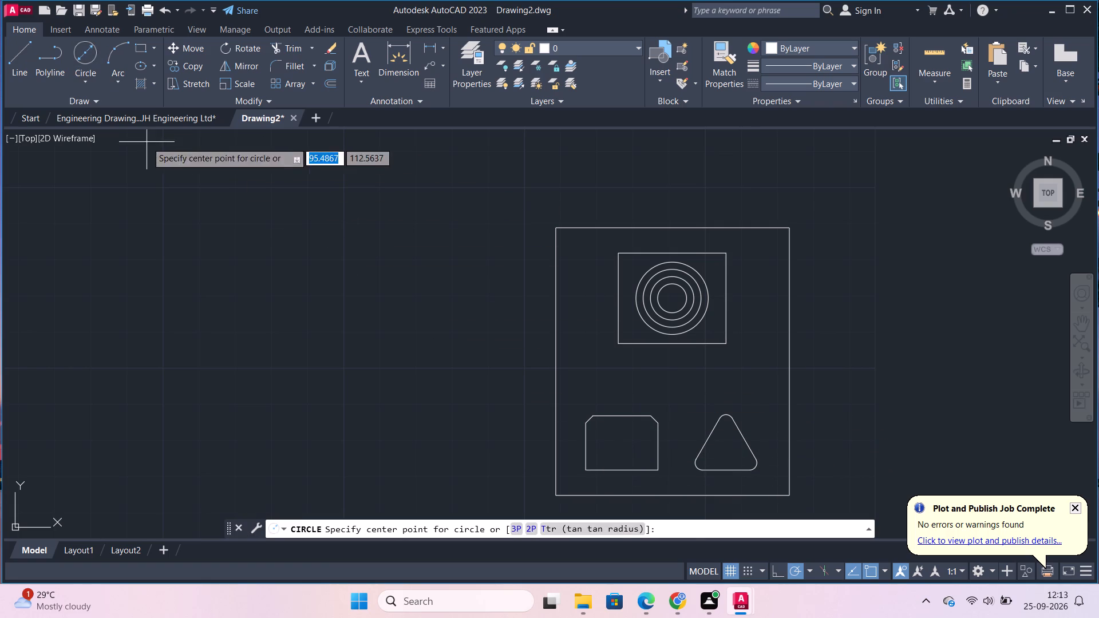
click(80, 53)
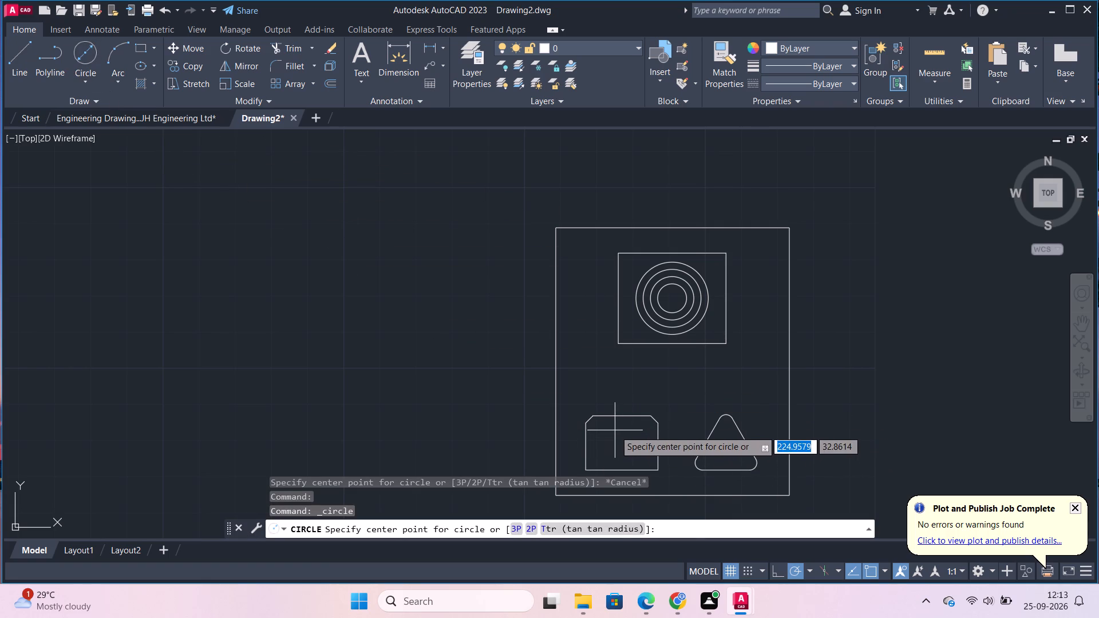
click(620, 429)
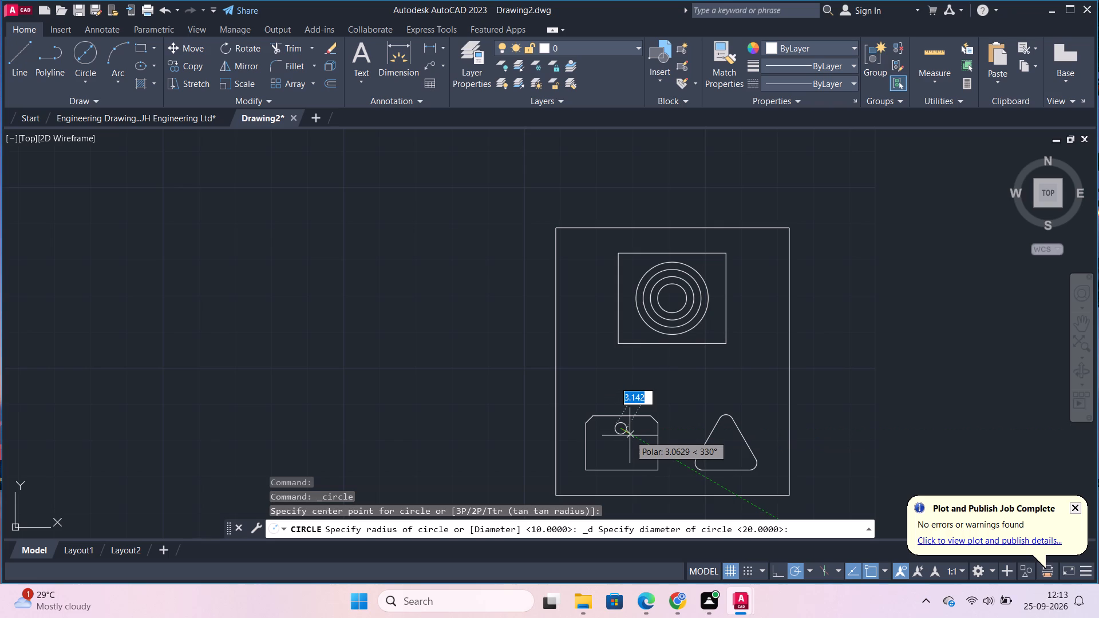
key(Return)
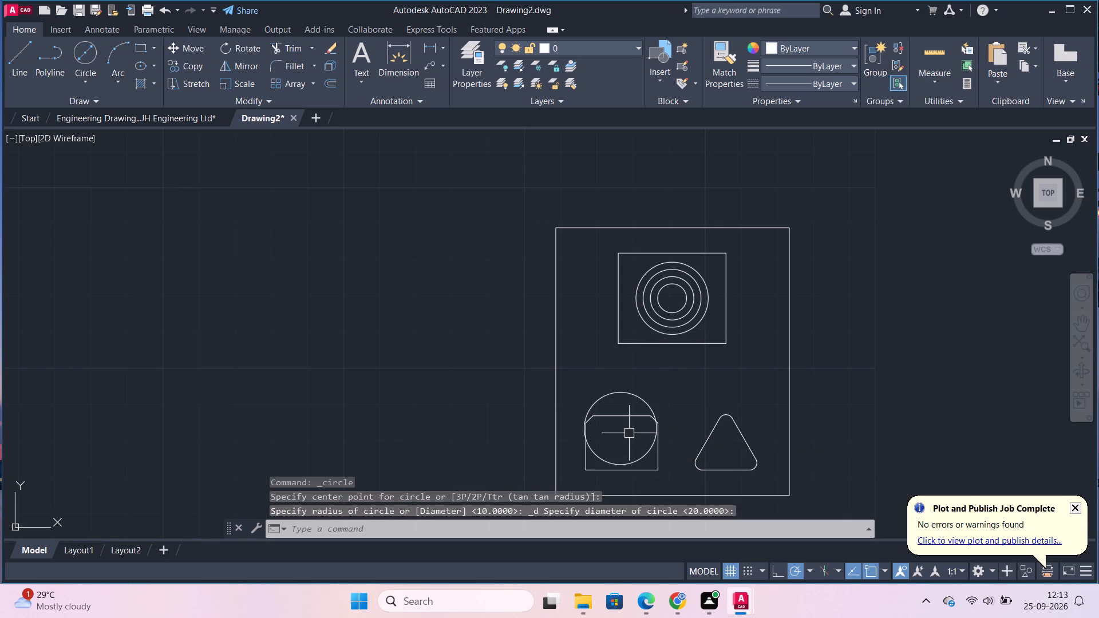
Undo the diameter 20 circle in the chamfered rectangle, keeping all three triangle corners filleted.
key(ctrl+z)
key(space)
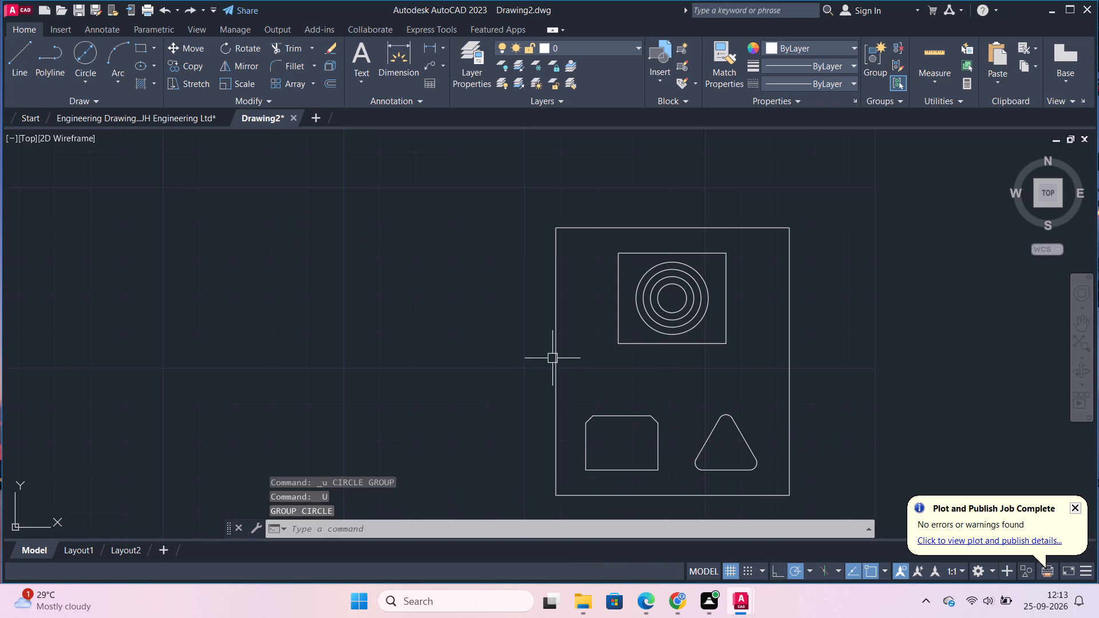
key(space)
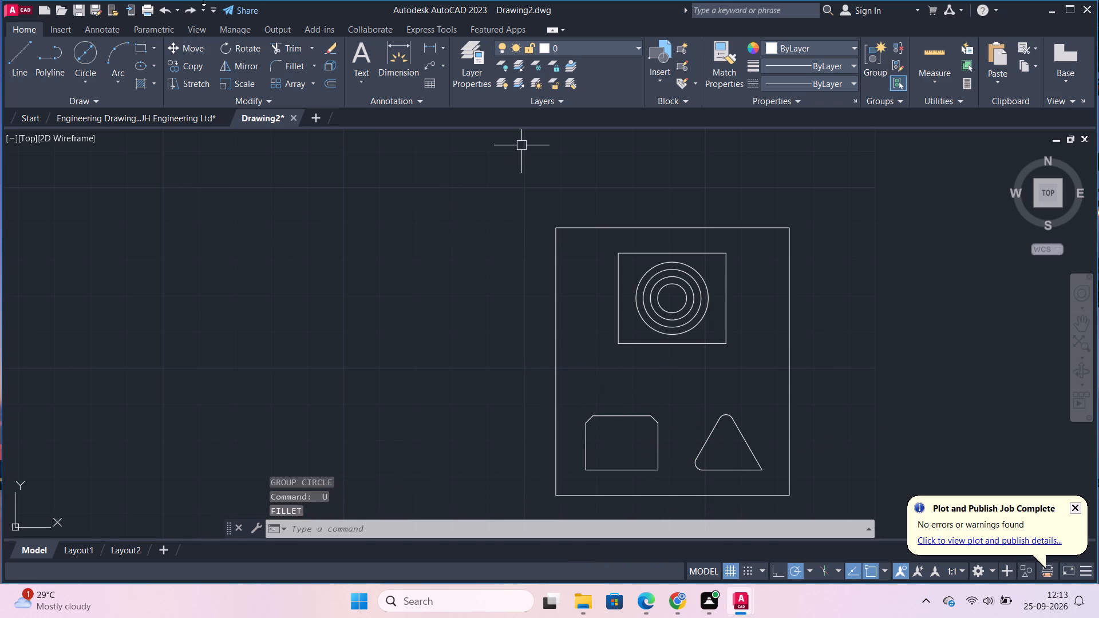
click(183, 13)
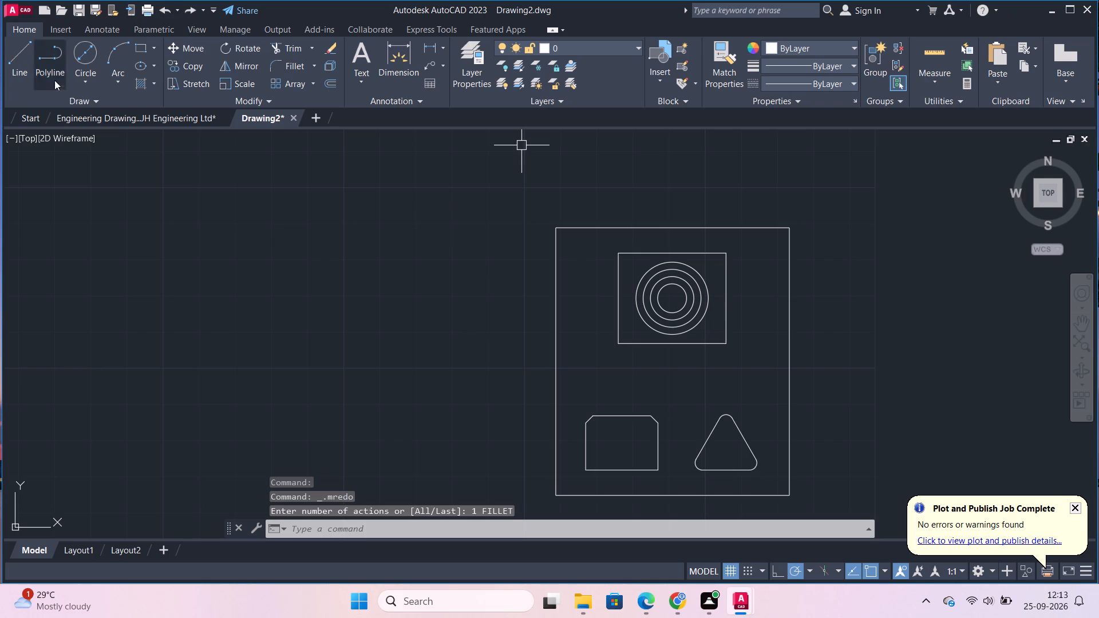
Draw a circle of diameter 2 in the upper part of the chamfered rectangle, slightly left of its middle.
click(77, 59)
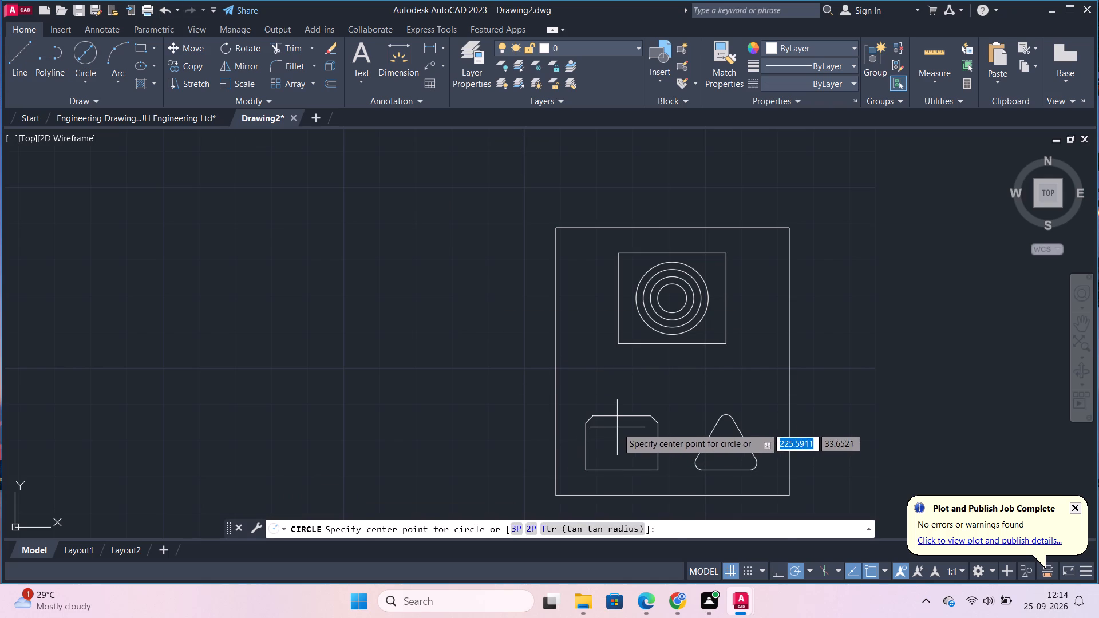
click(617, 427)
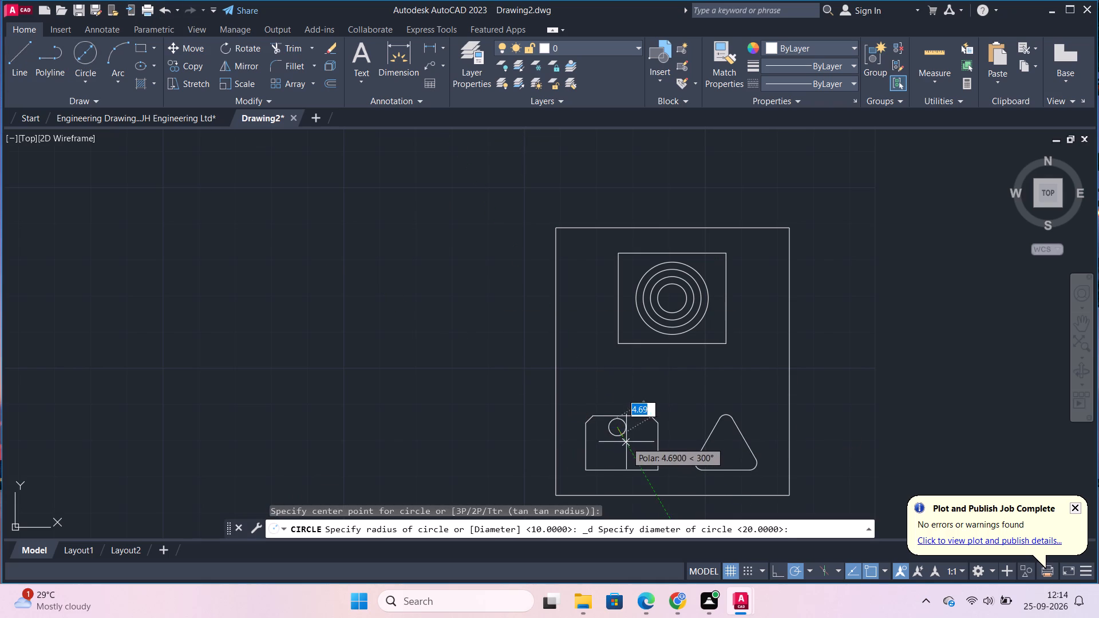
scroll(624, 435, up, 1)
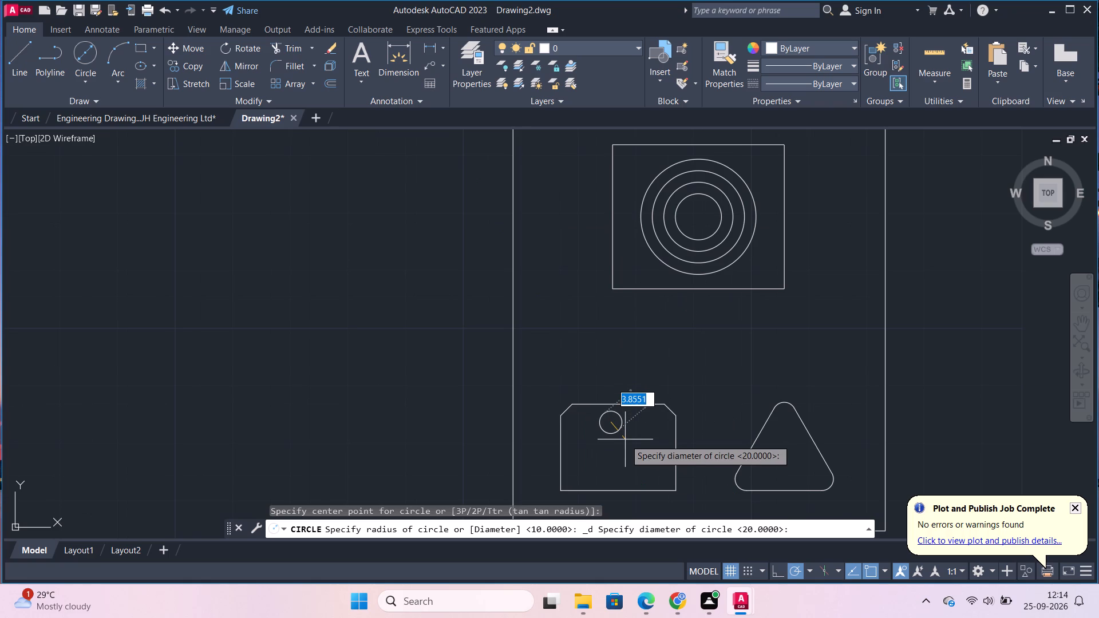
key(2)
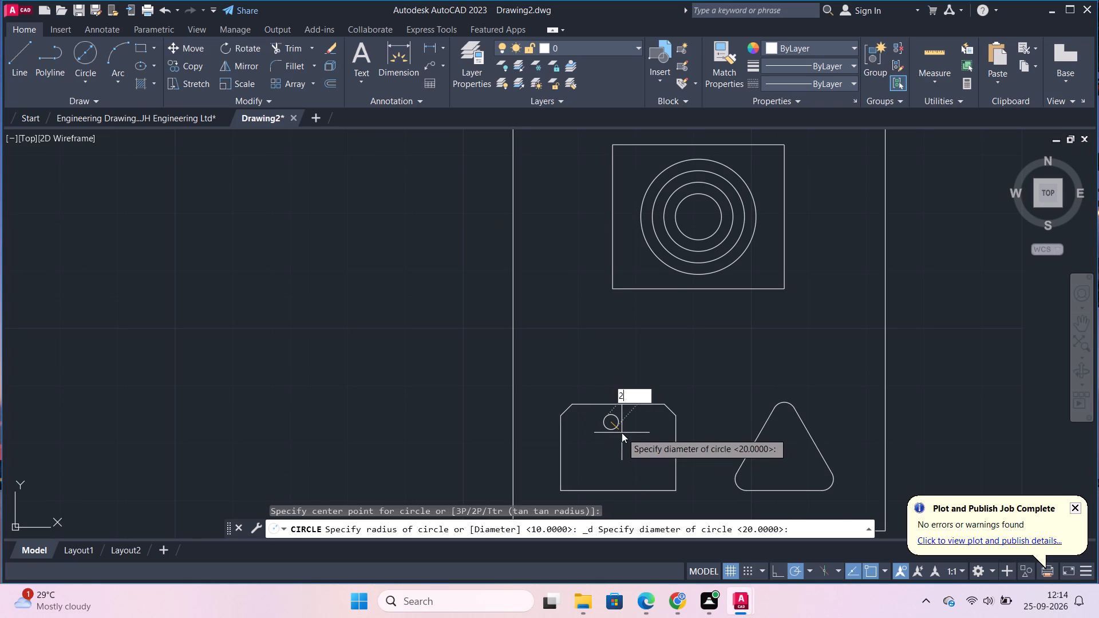
key(Return)
Copy the diameter 2 circle to two points in the chamfered rectangle's lower half and into the triangle's three rounded corners.
click(599, 413)
click(623, 444)
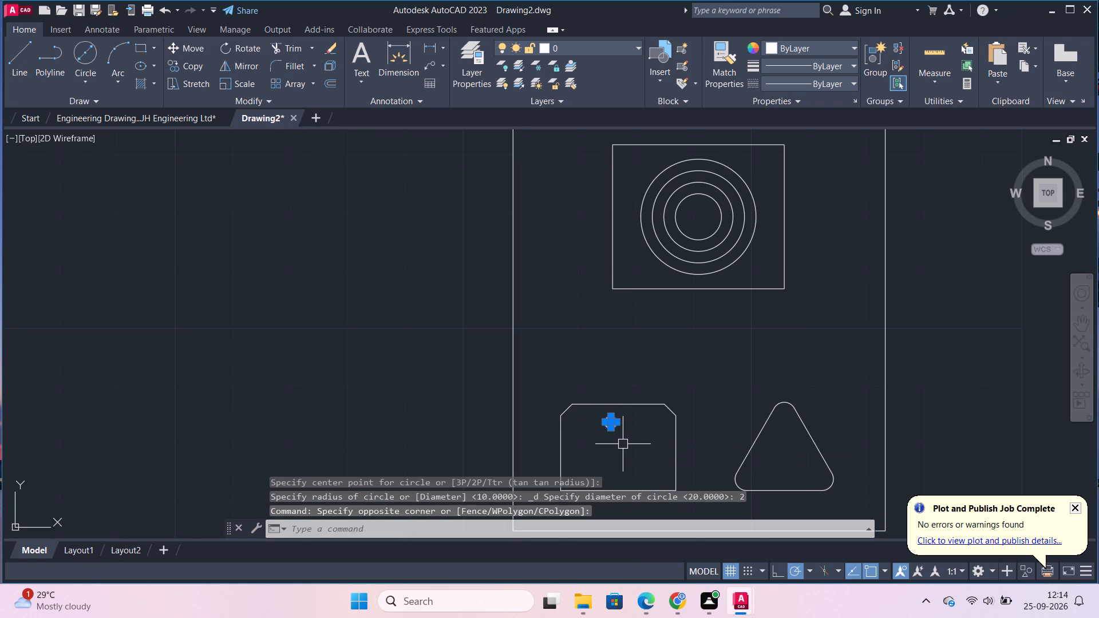
text(CO)
key(Return)
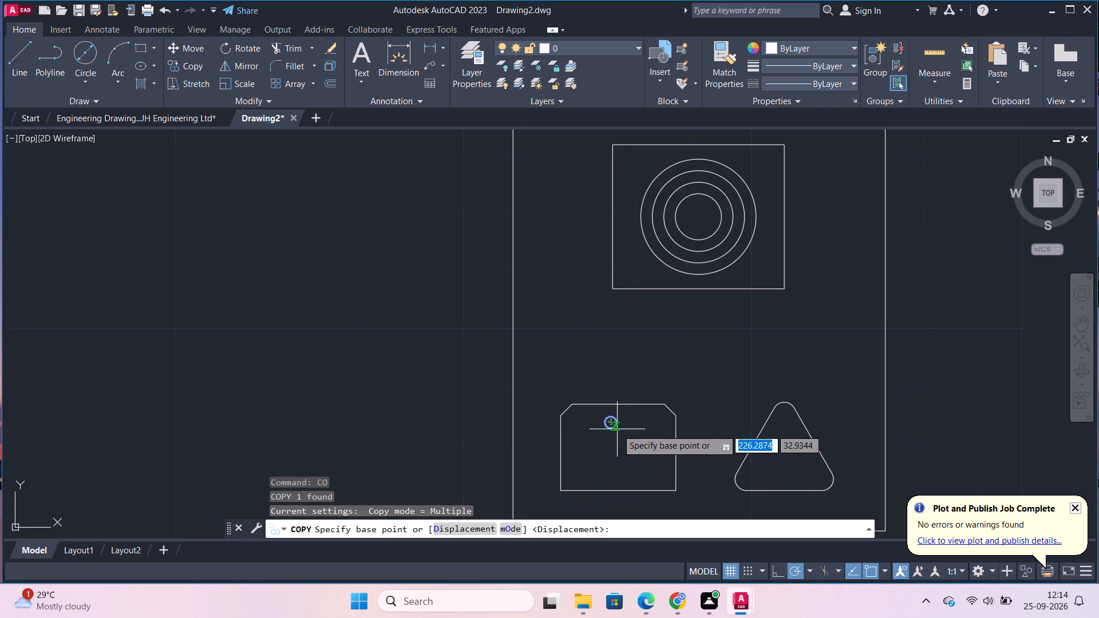
click(611, 423)
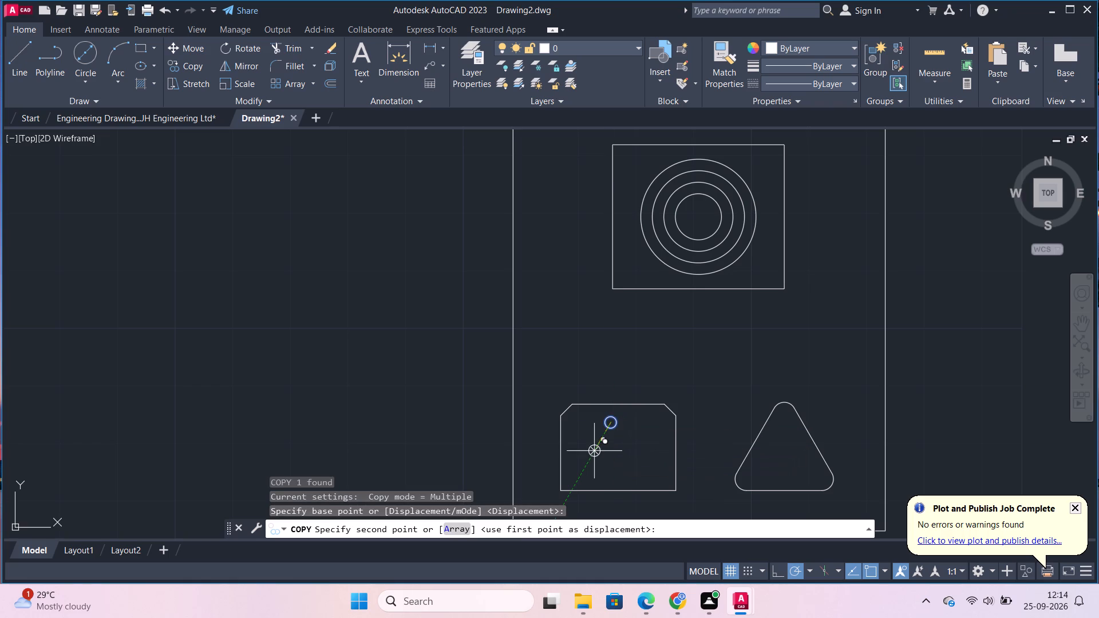
click(588, 457)
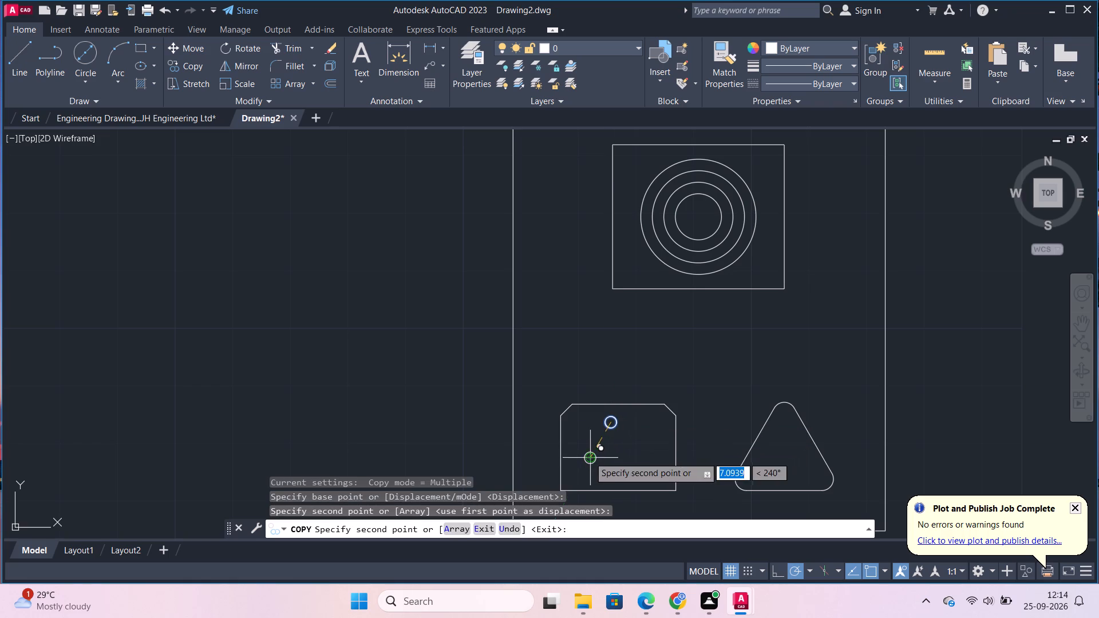
click(634, 461)
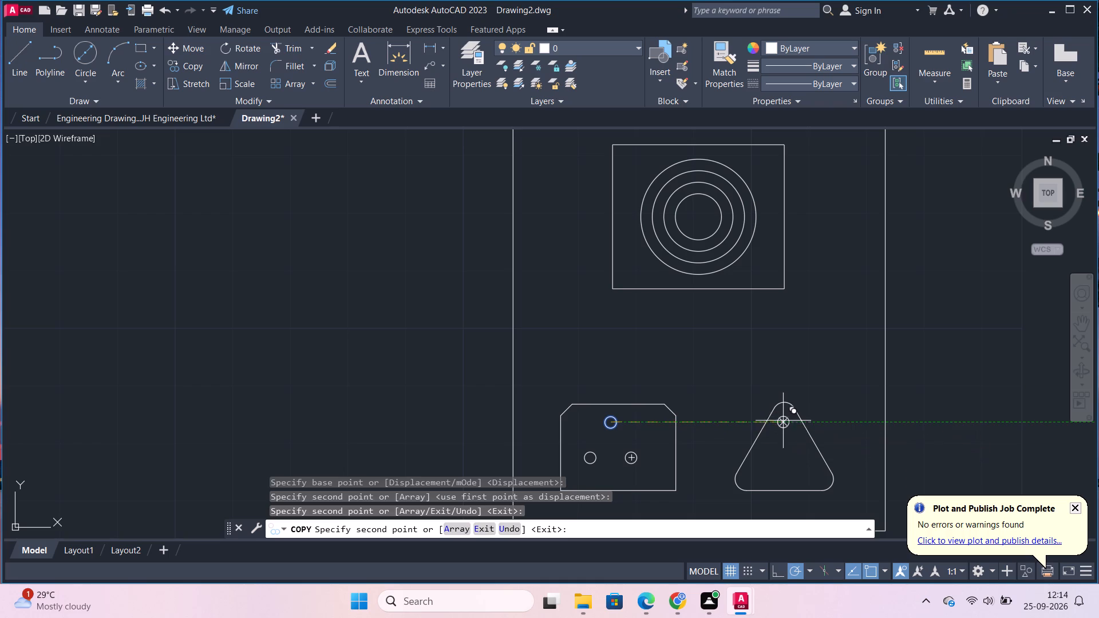
click(783, 424)
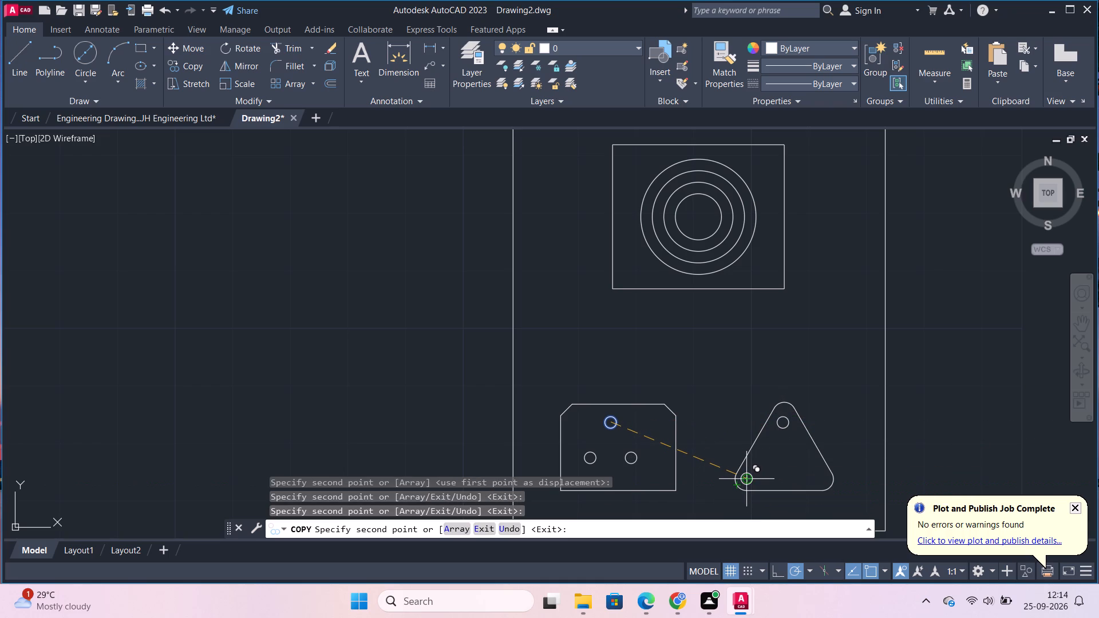
click(745, 478)
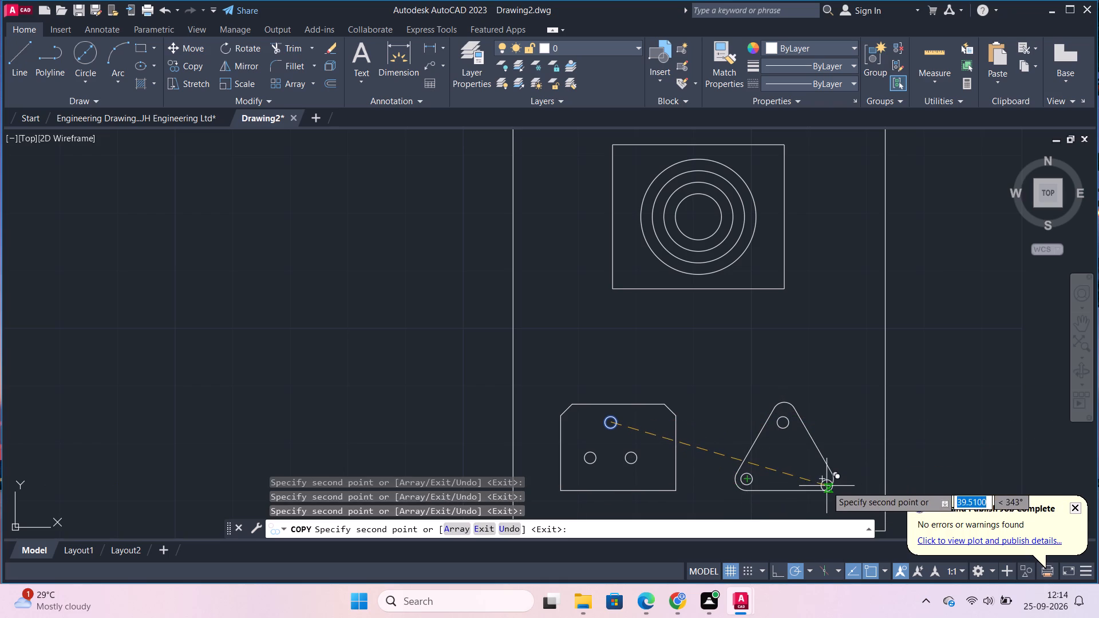
click(825, 482)
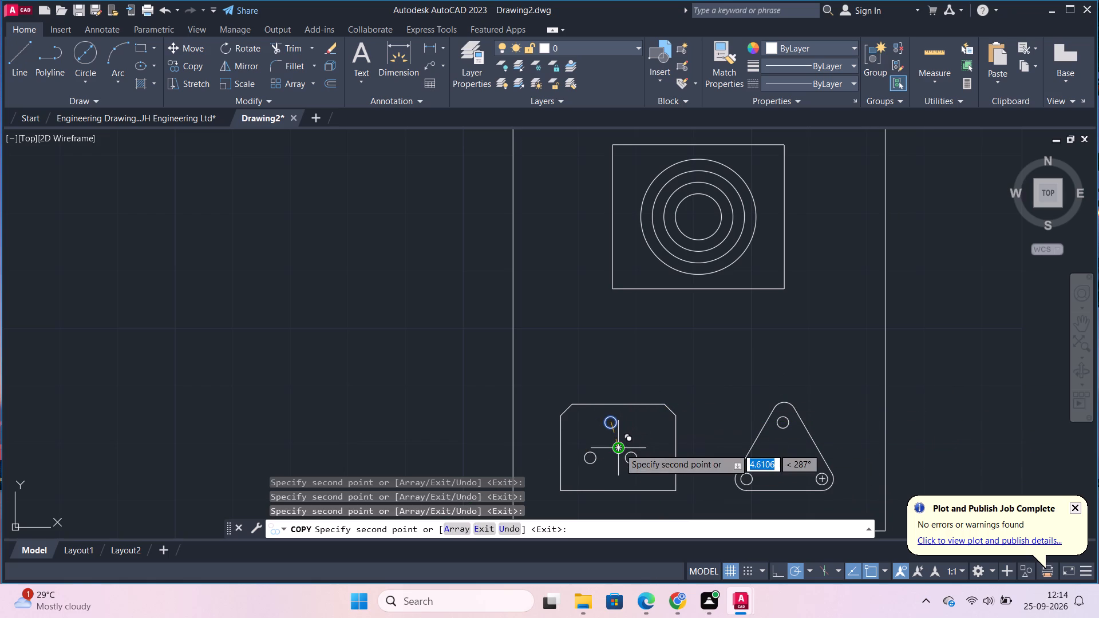
Place two more circle copies in the chamfered rectangle, at its top centre and near its bottom-left corner.
click(619, 421)
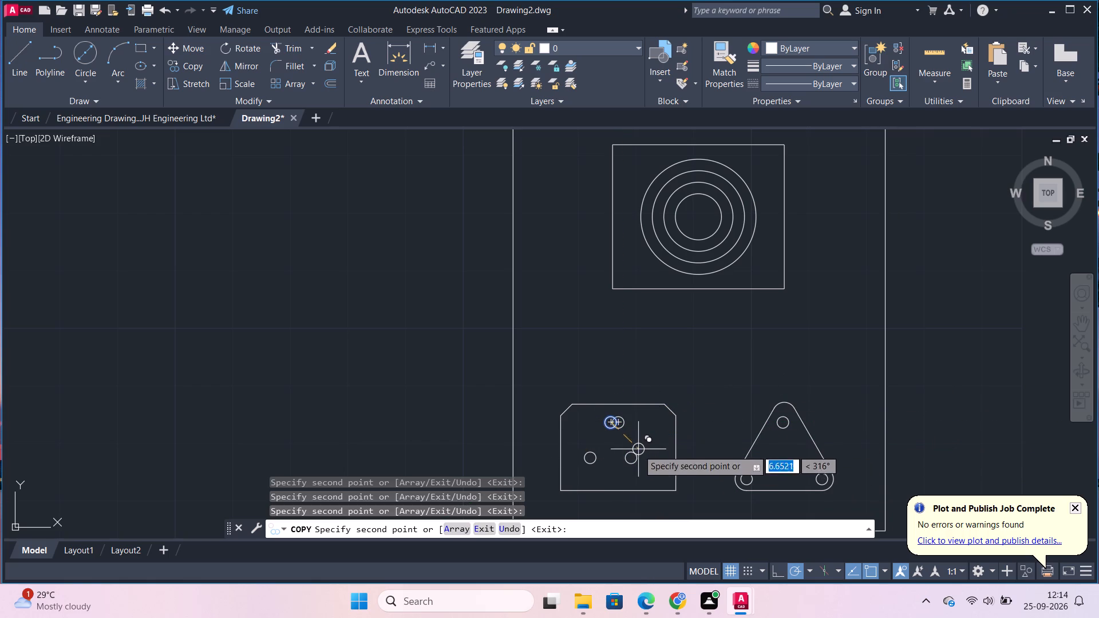
click(576, 476)
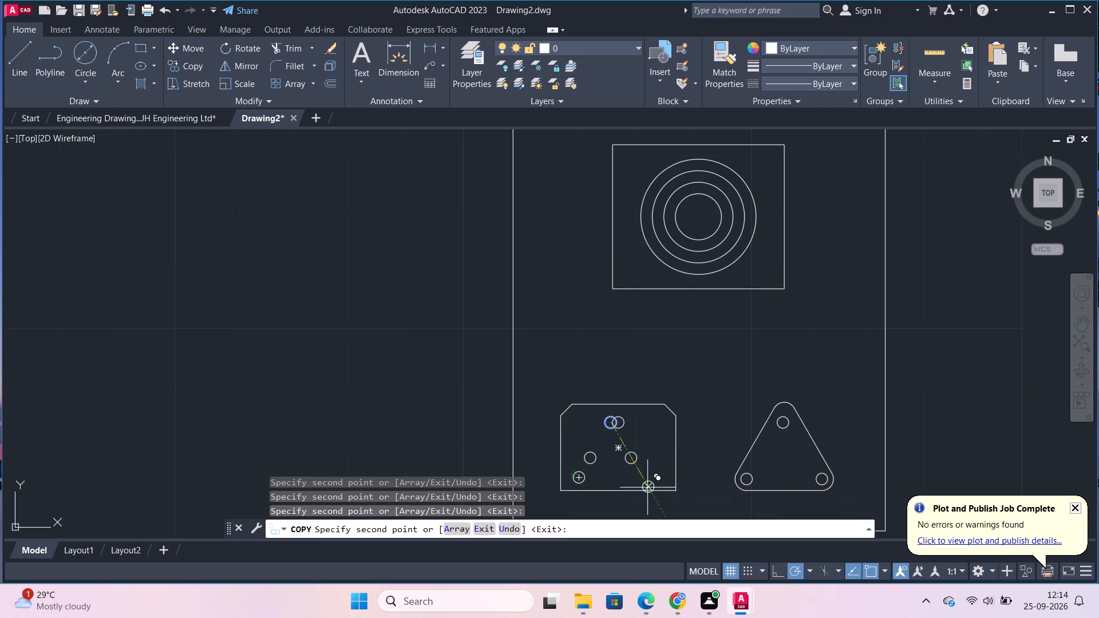
key(Escape)
Erase the original small circle and the two inner lower copies in the chamfered rectangle.
click(593, 457)
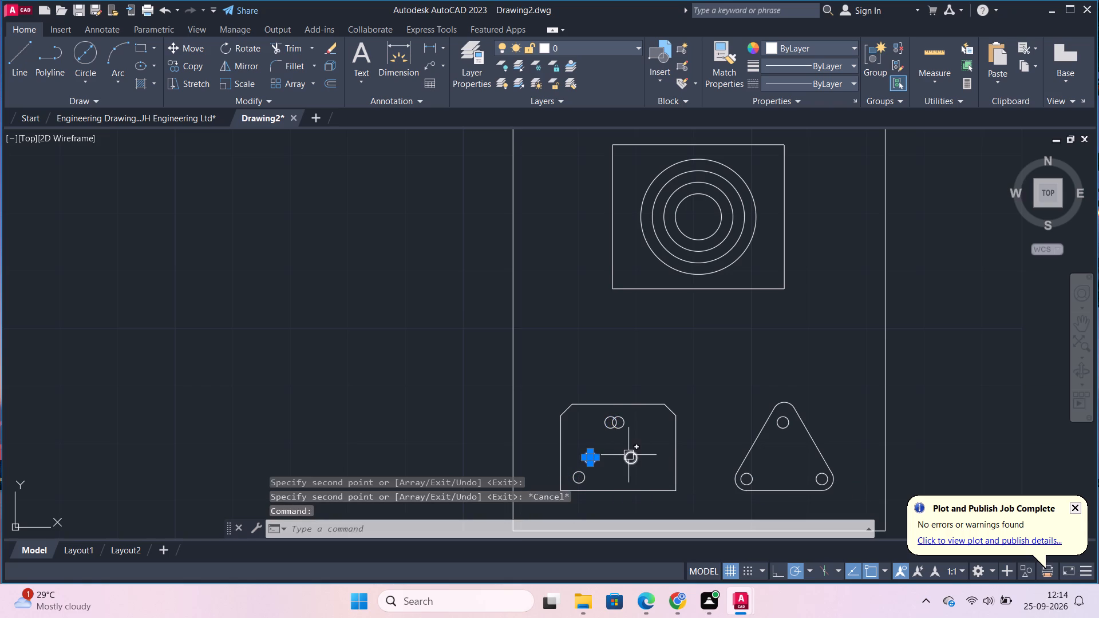
click(628, 455)
click(607, 429)
key(e)
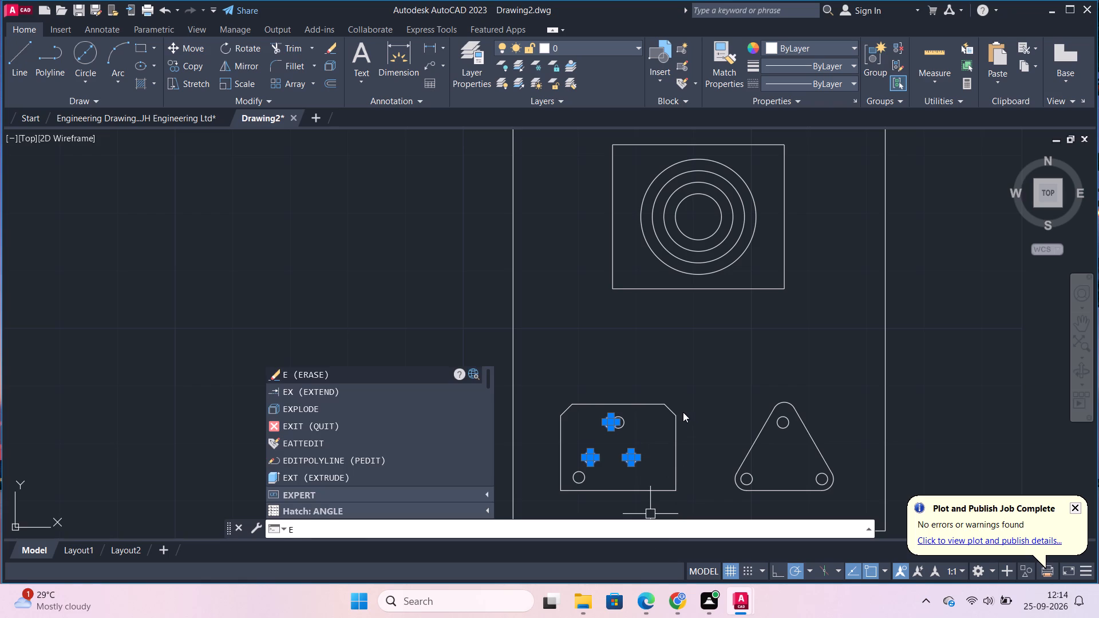
key(Return)
Copy the chamfered rectangle's top-centre circle to near its bottom-right corner, level with the bottom-left circle.
click(626, 427)
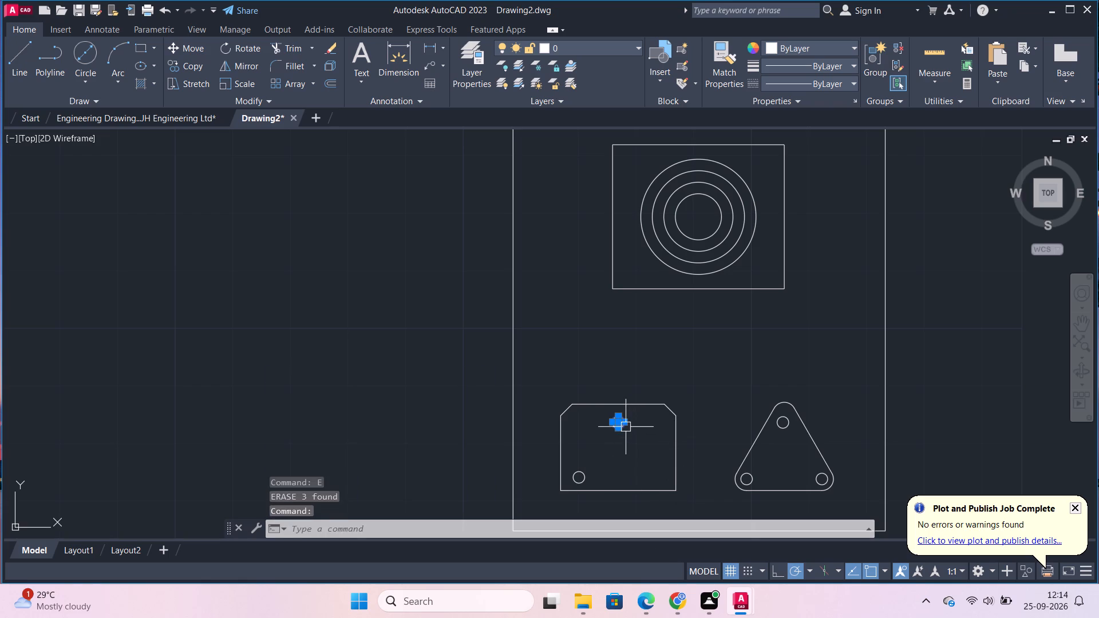
text(CO)
key(Return)
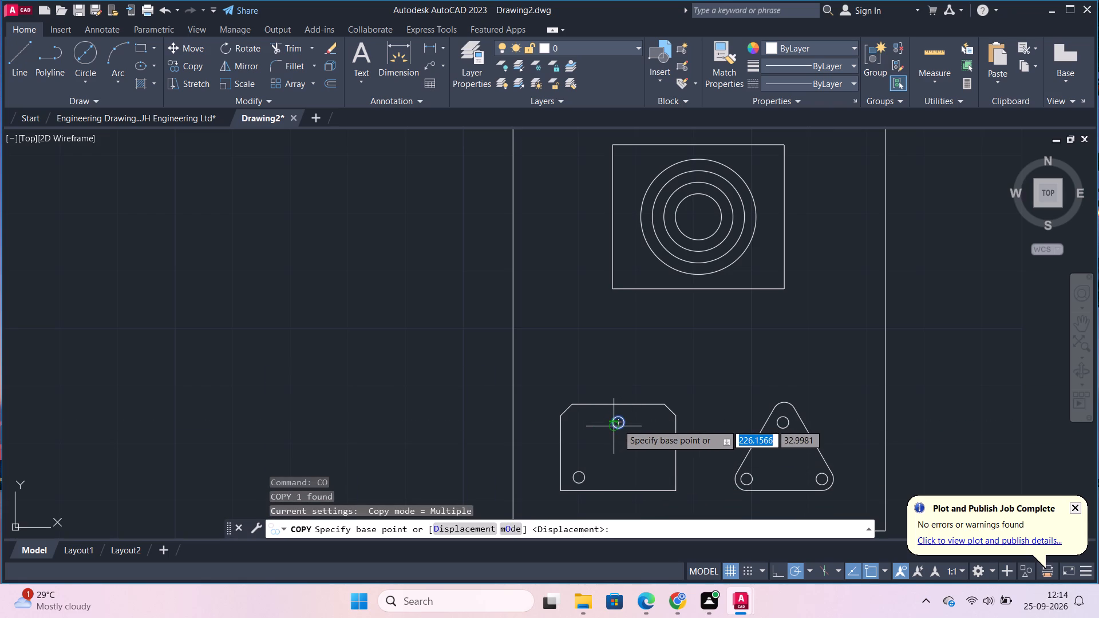
scroll(618, 421, up, 1)
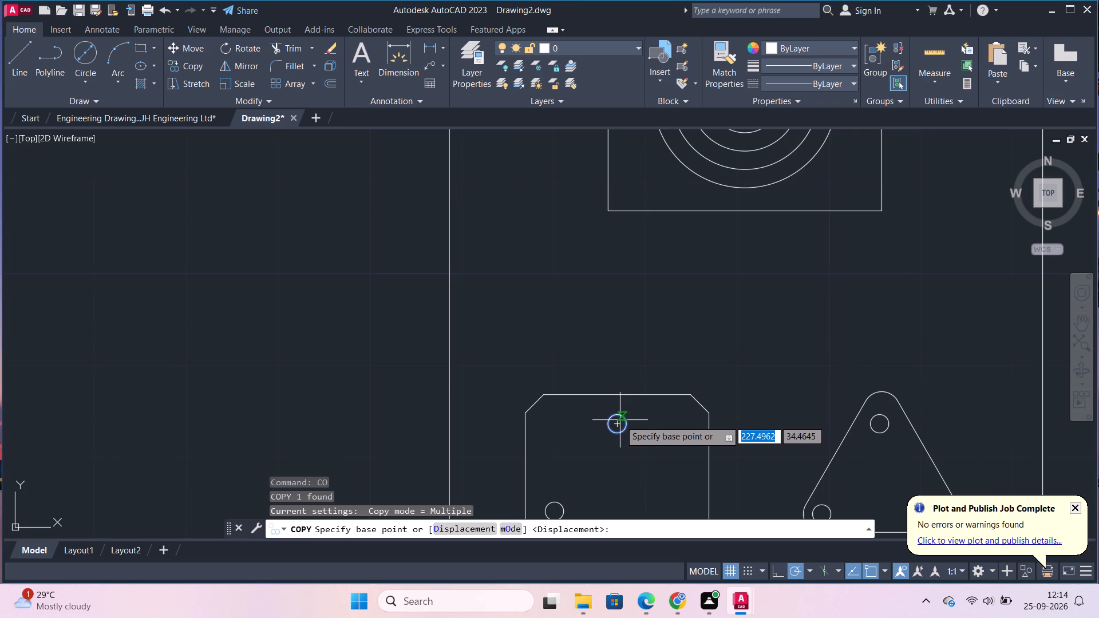
click(618, 425)
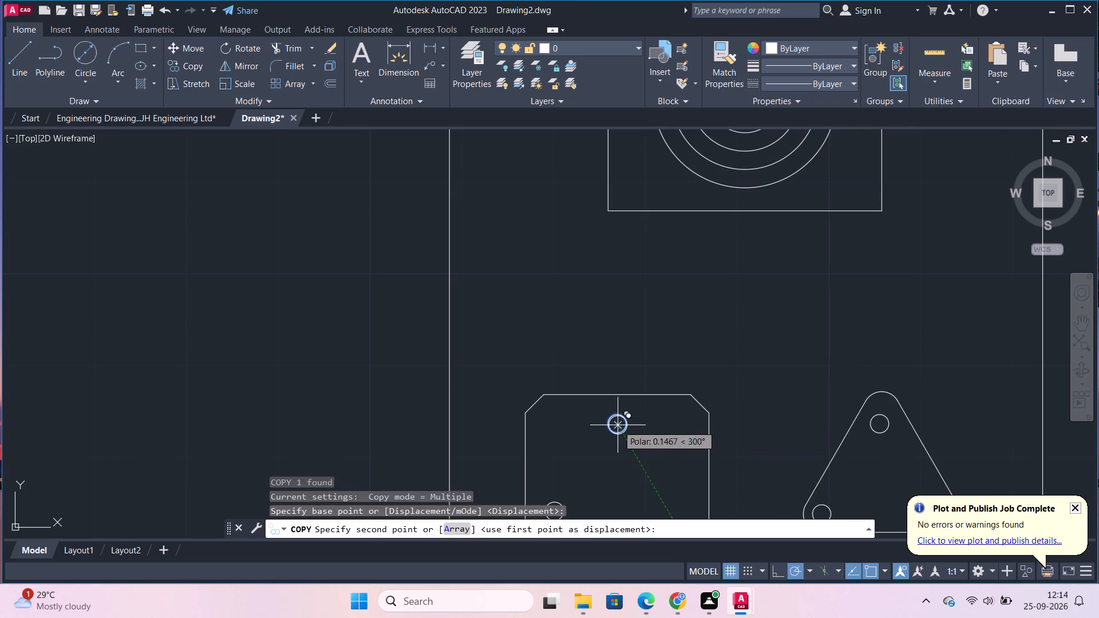
scroll(629, 439, down, 2)
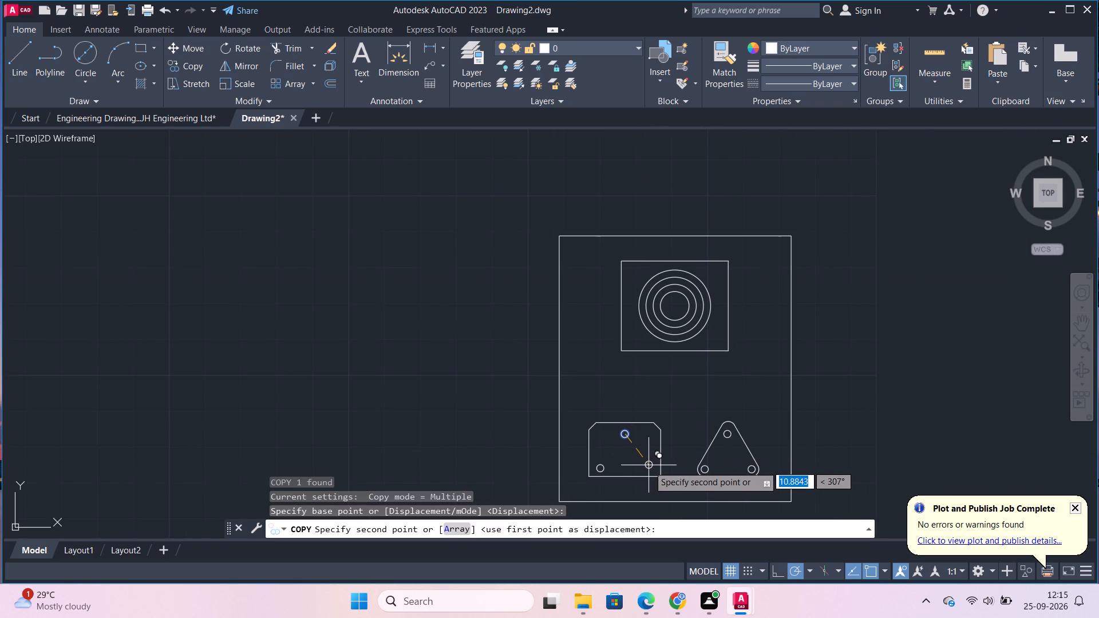
scroll(650, 469, up, 1)
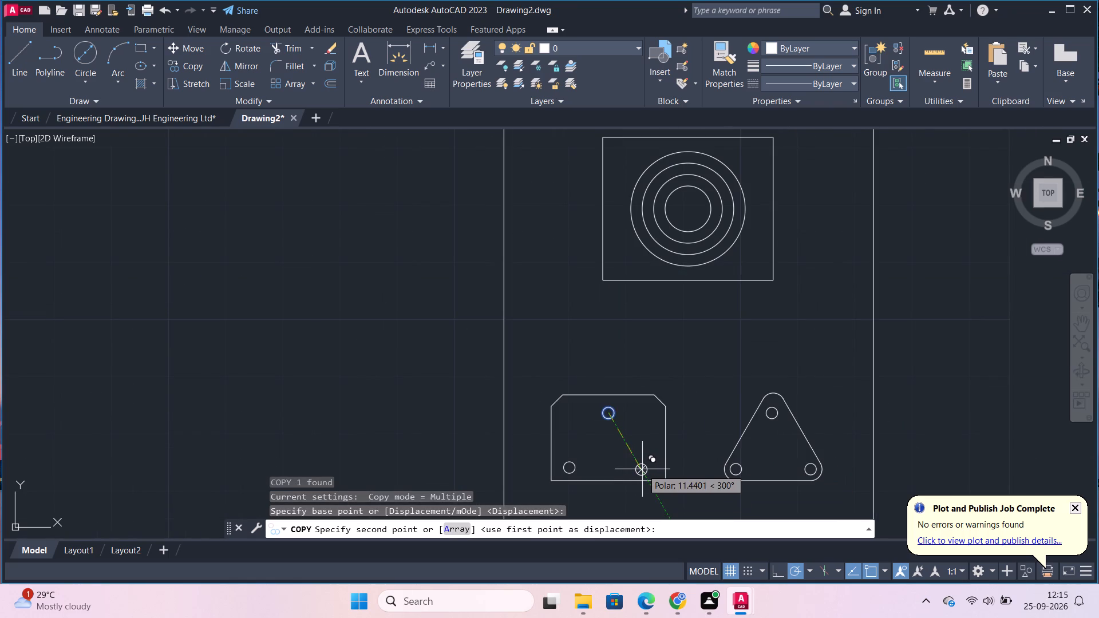
click(646, 469)
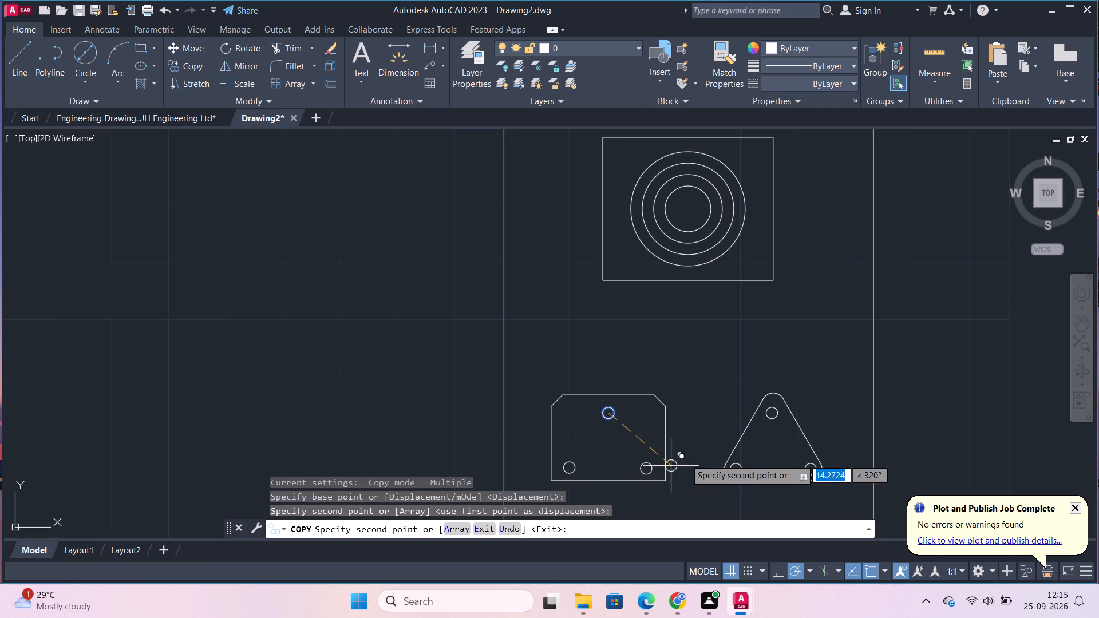
scroll(711, 353, down, 1)
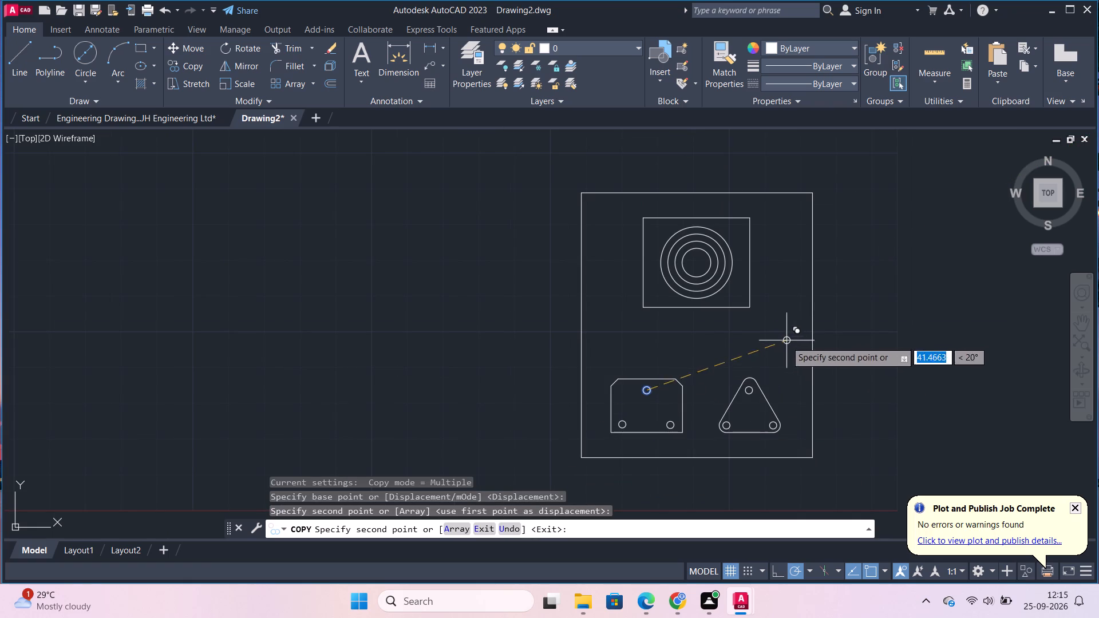
key(Escape)
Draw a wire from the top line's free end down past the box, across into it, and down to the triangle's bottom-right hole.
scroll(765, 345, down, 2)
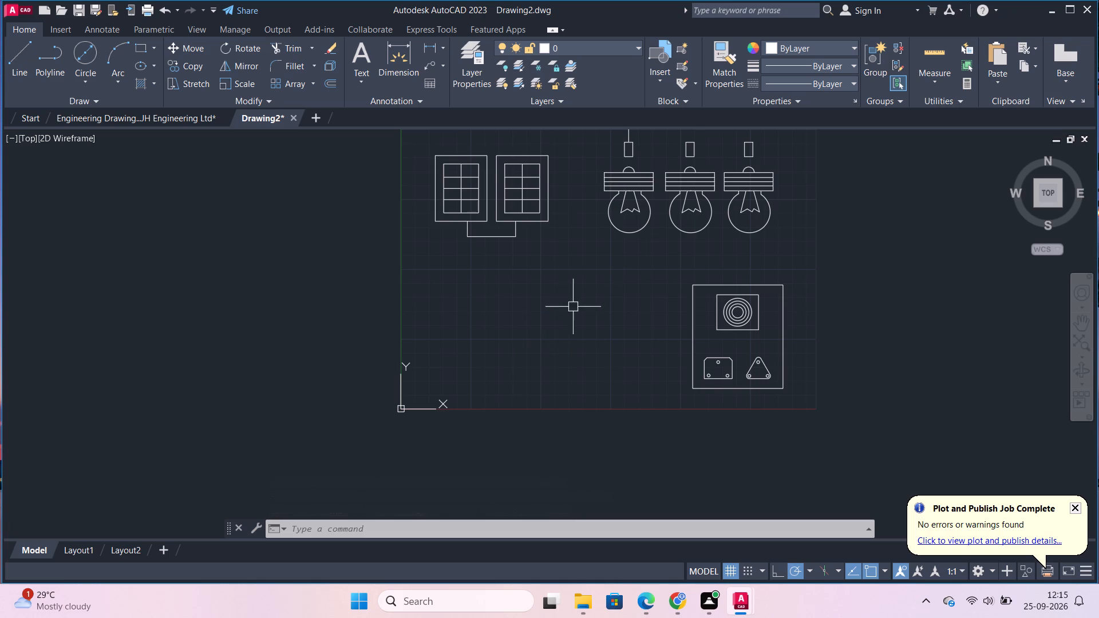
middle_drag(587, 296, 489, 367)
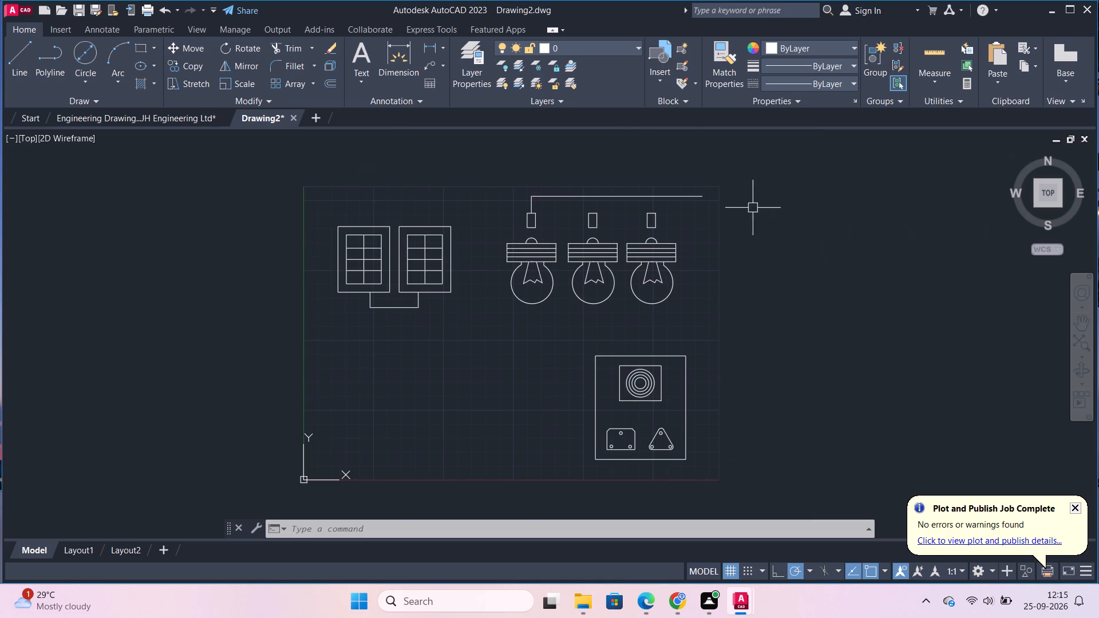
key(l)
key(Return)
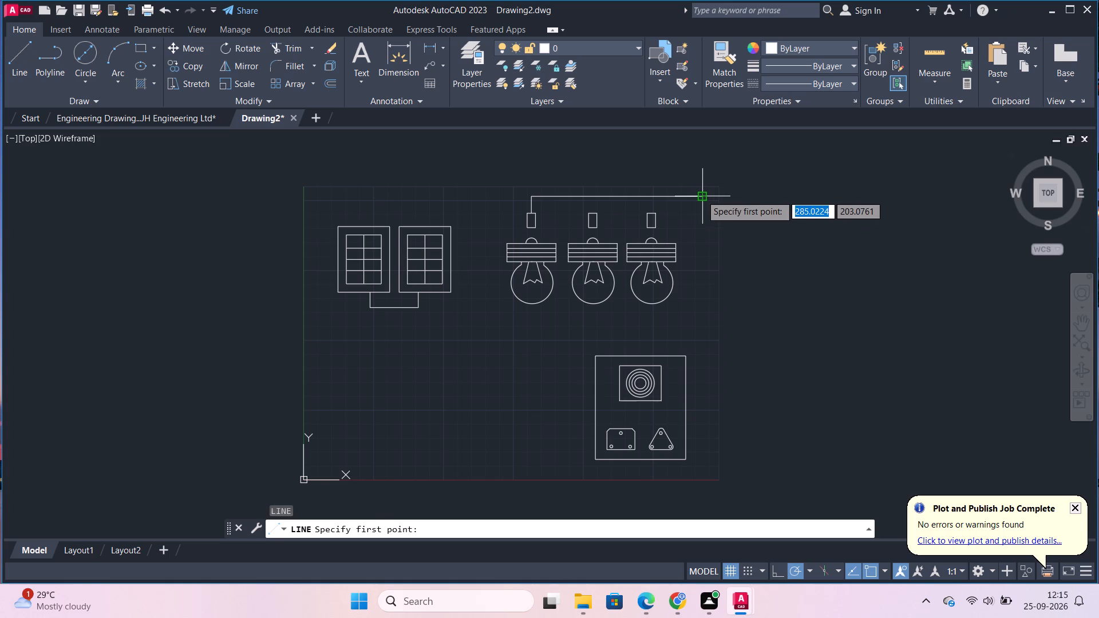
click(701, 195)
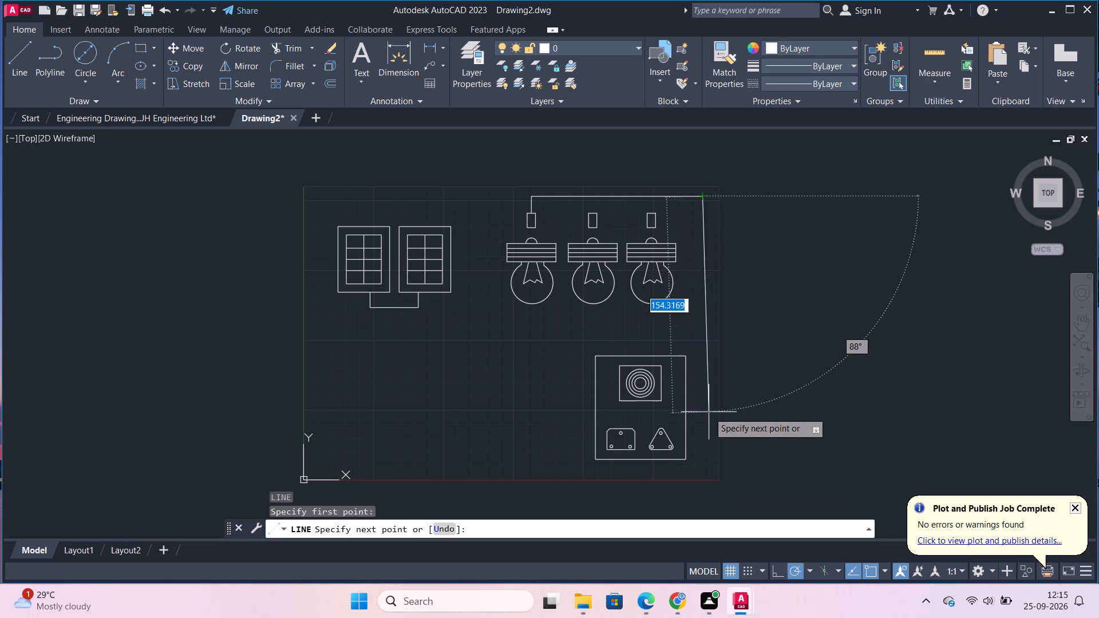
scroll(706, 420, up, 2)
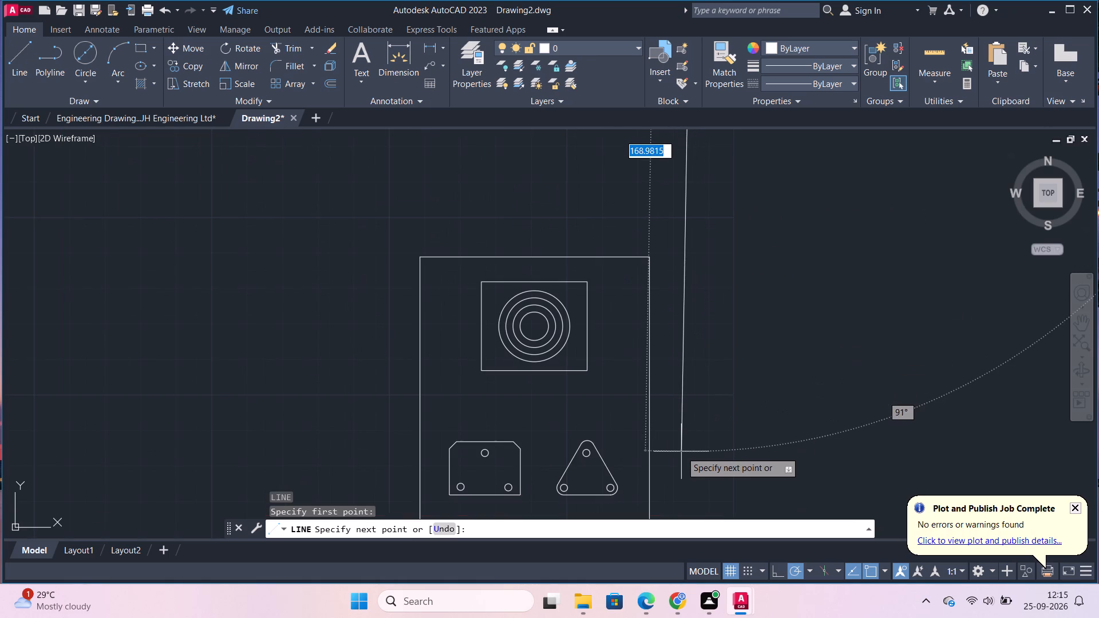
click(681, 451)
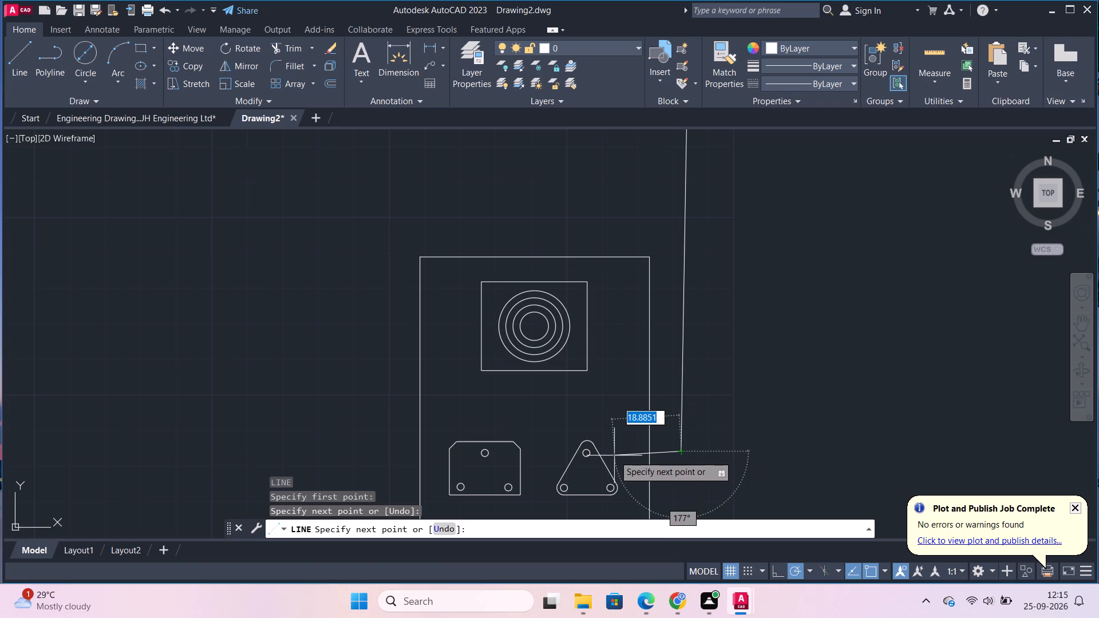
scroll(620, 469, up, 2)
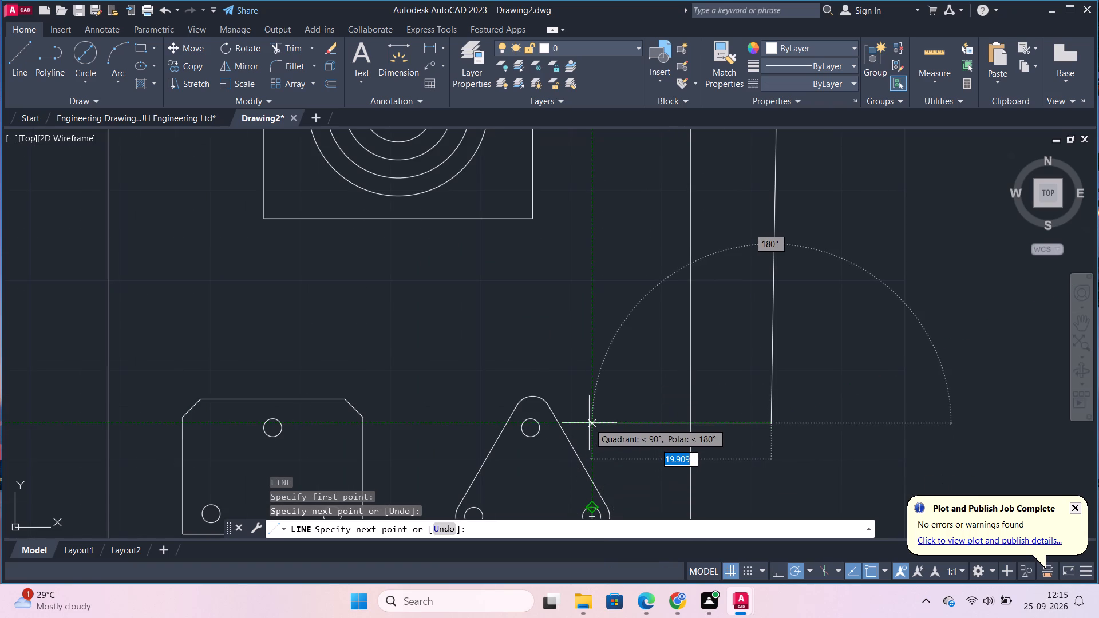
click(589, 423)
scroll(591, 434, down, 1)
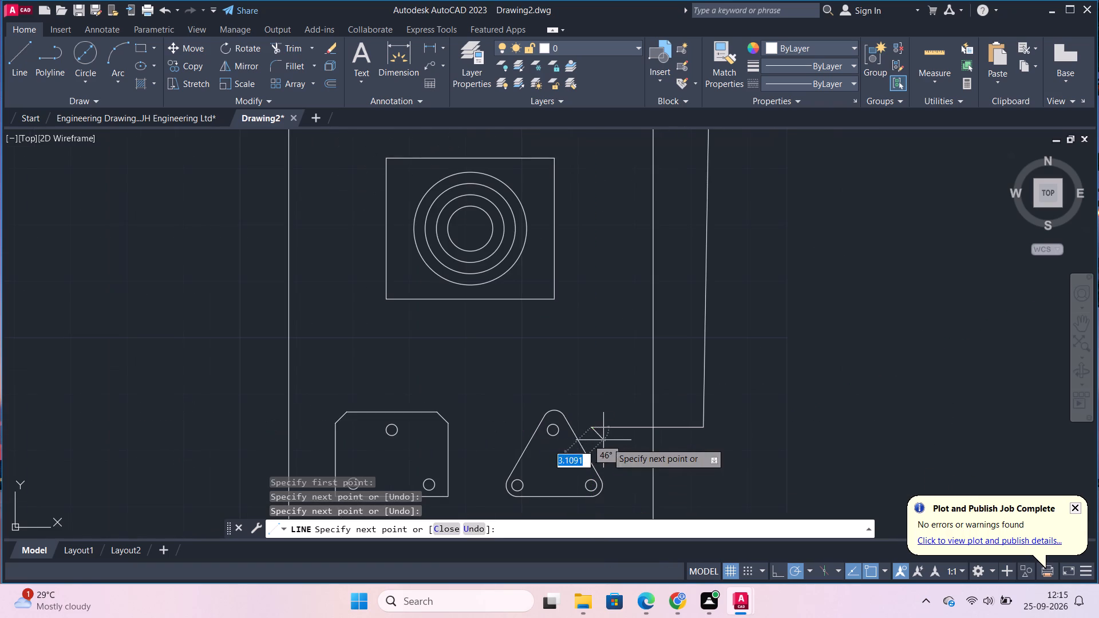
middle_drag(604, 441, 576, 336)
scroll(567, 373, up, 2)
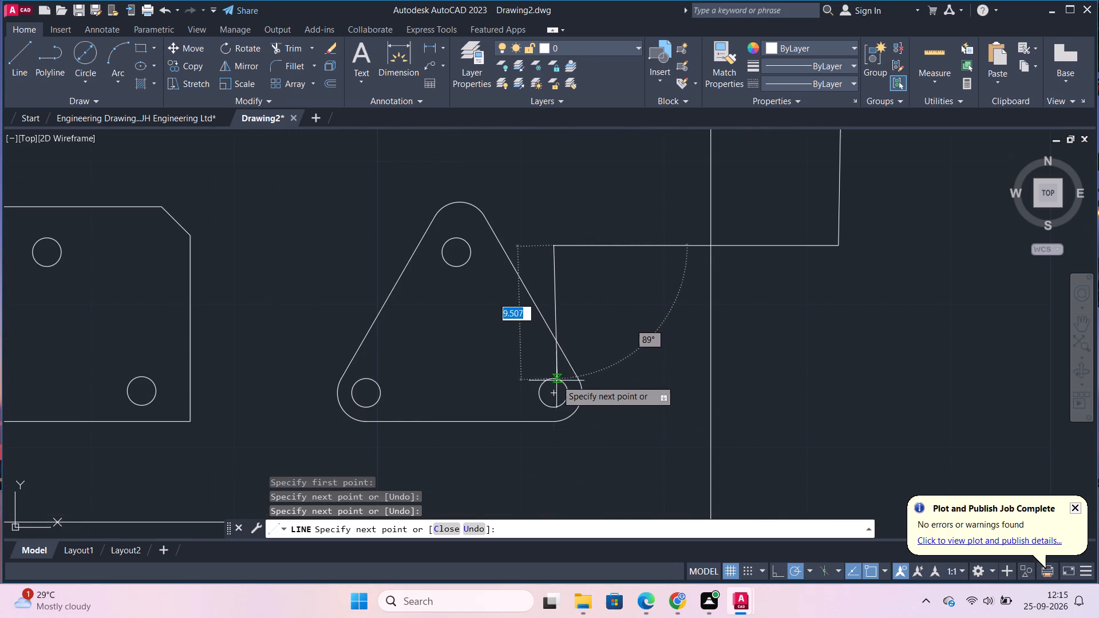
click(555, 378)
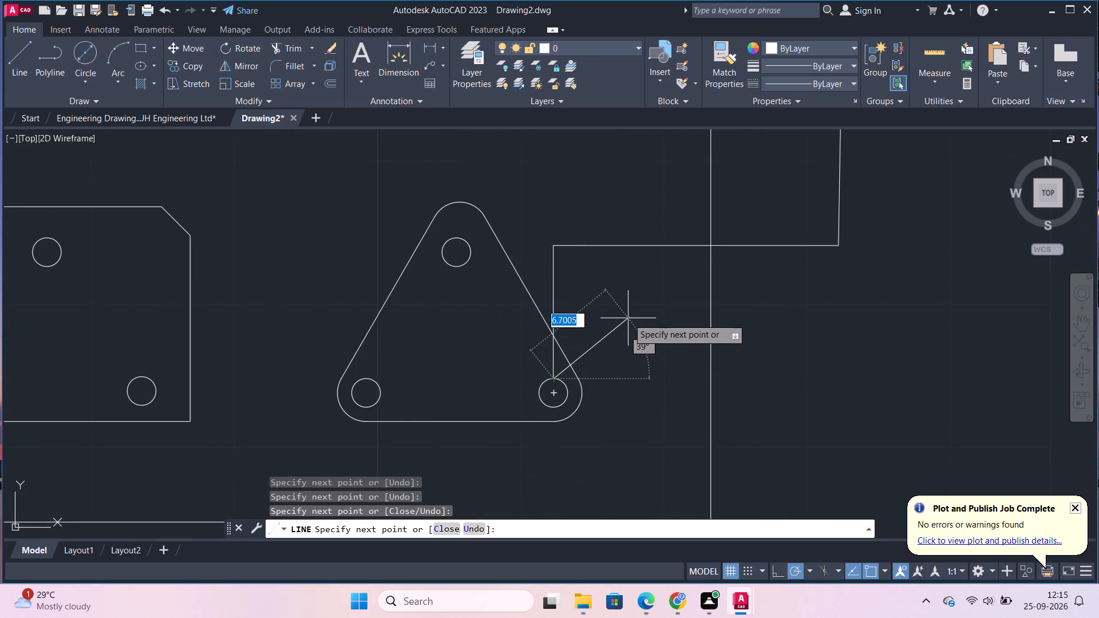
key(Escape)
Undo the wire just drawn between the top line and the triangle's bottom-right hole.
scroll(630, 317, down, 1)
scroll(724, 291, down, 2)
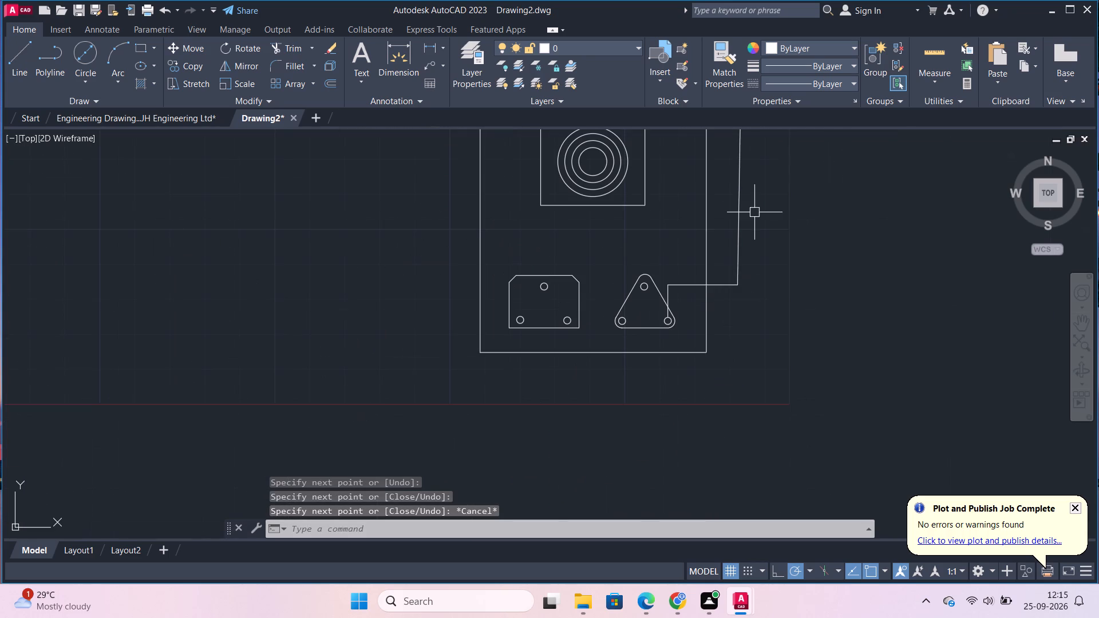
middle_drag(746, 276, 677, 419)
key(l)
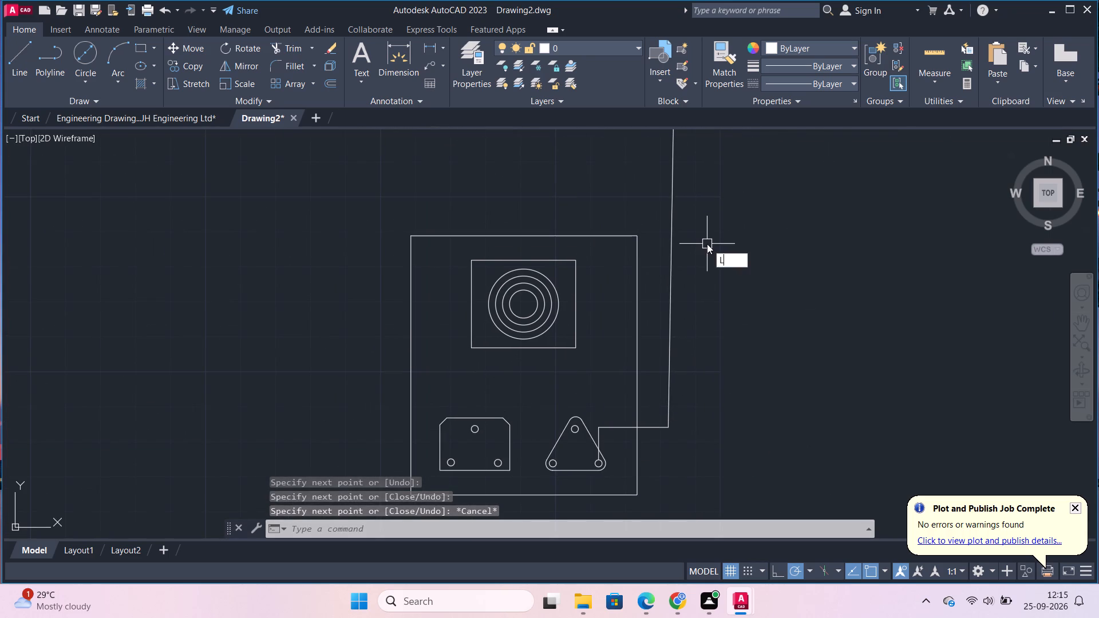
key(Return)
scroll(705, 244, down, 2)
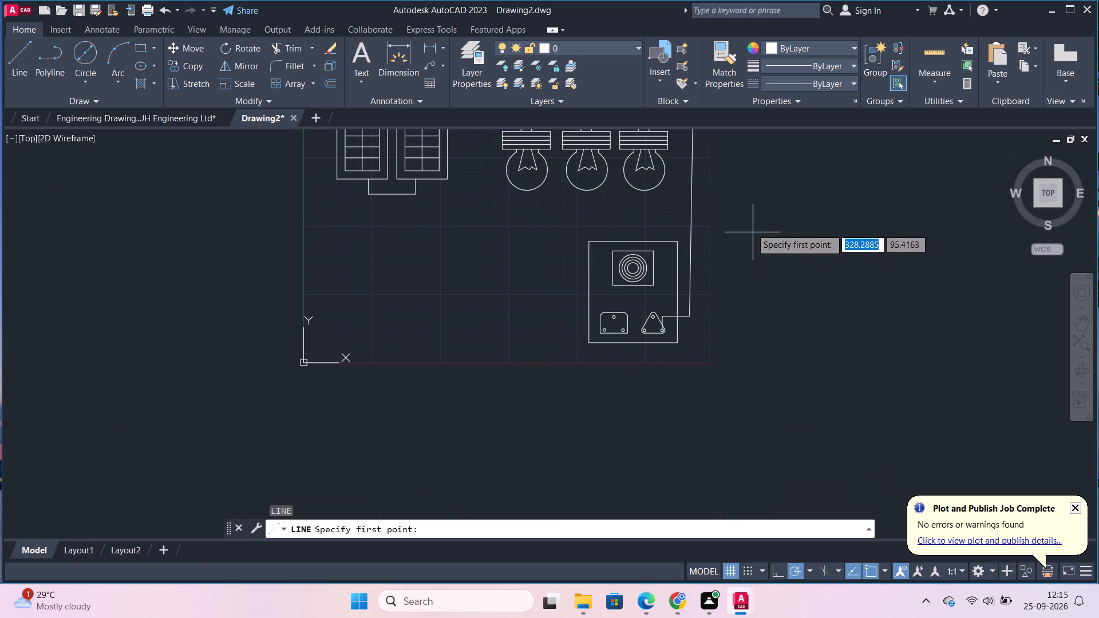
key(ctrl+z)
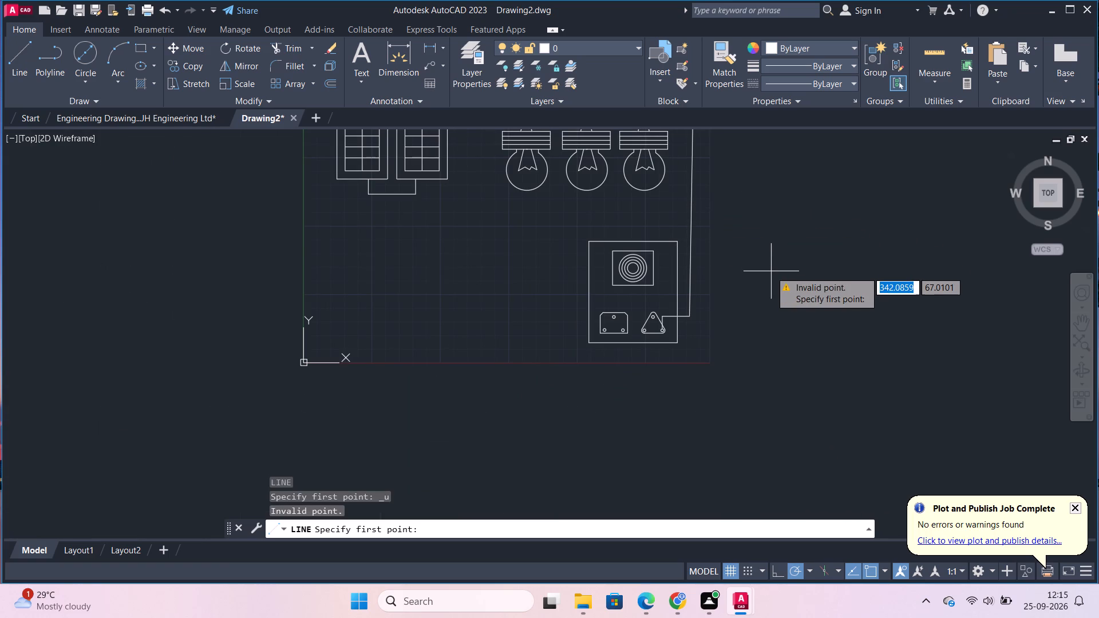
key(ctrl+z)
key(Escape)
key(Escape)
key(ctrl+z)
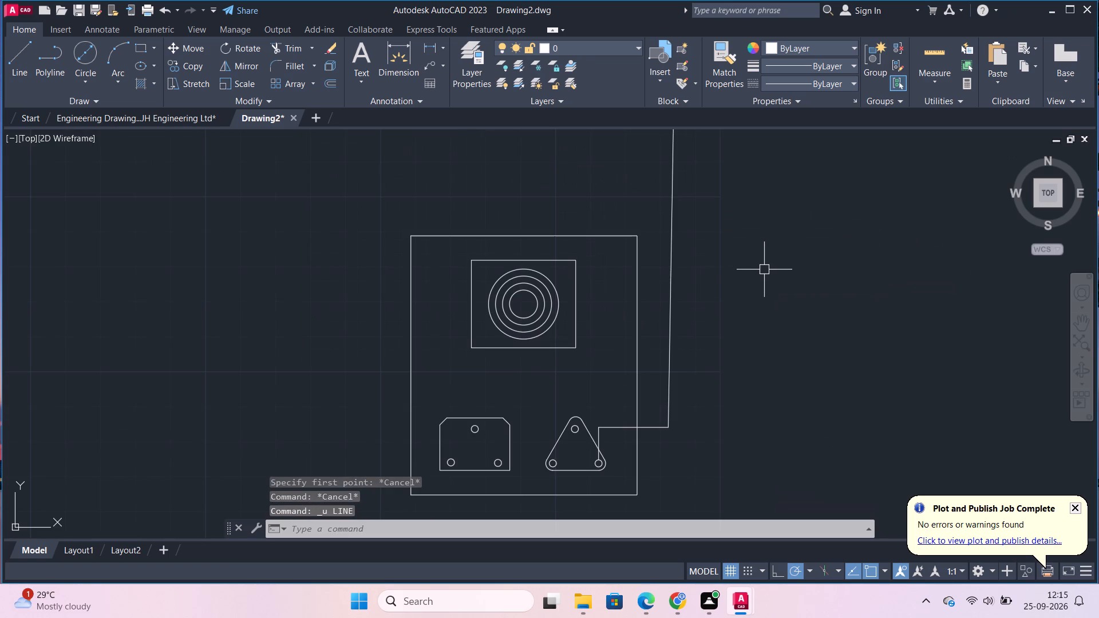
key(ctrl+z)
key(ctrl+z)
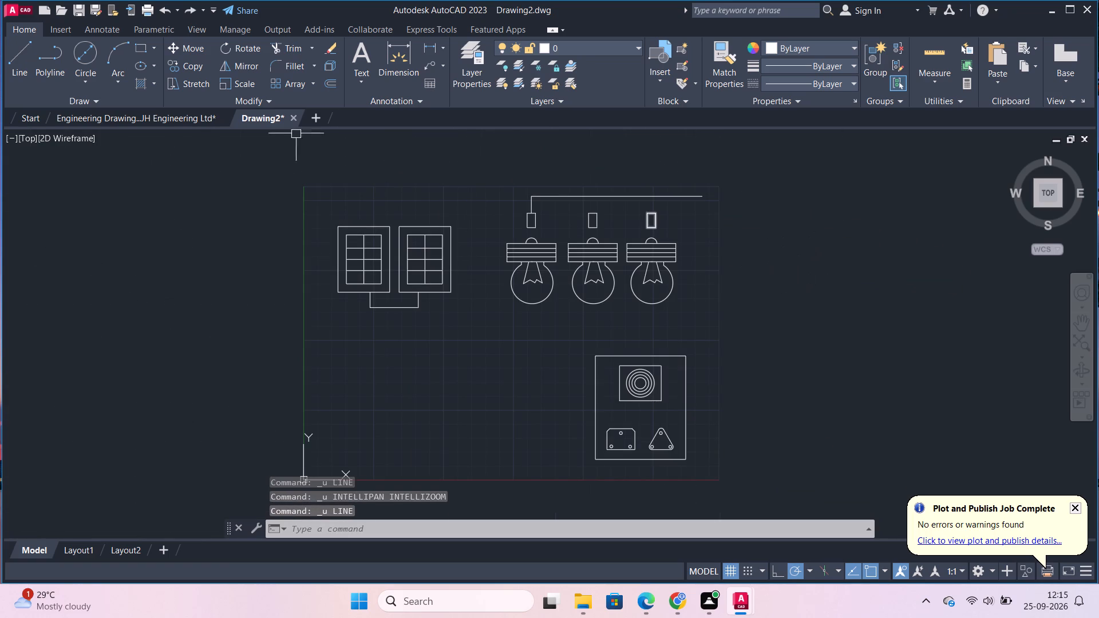
Draw a wire up from the triangle's bottom-right hole, right past the box's edge, and vertically up beyond the top wire's level.
click(25, 50)
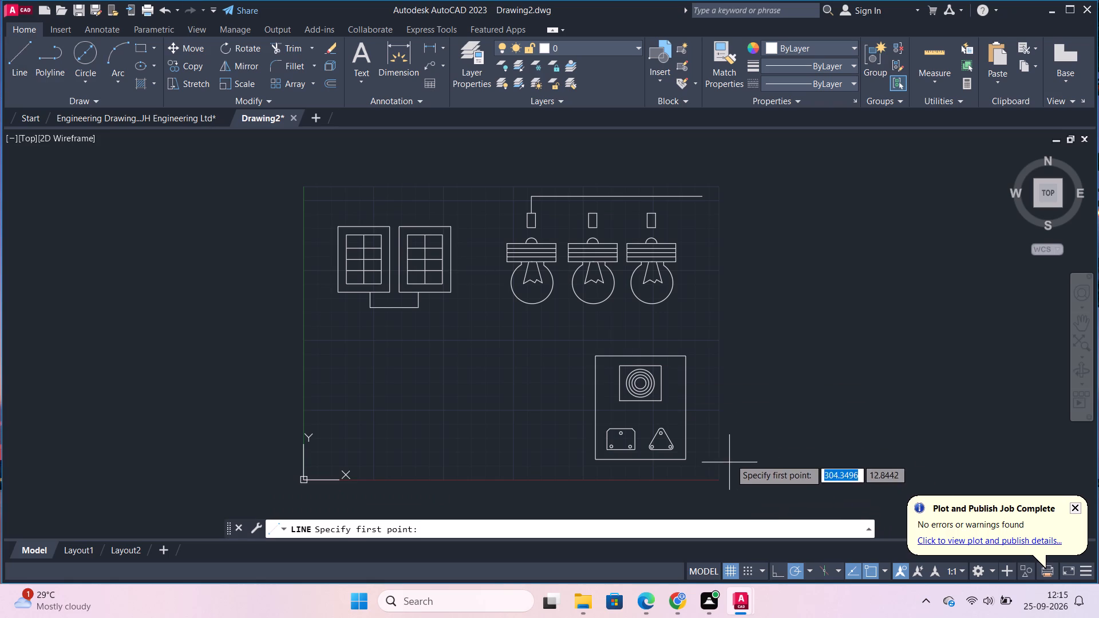
scroll(743, 464, up, 2)
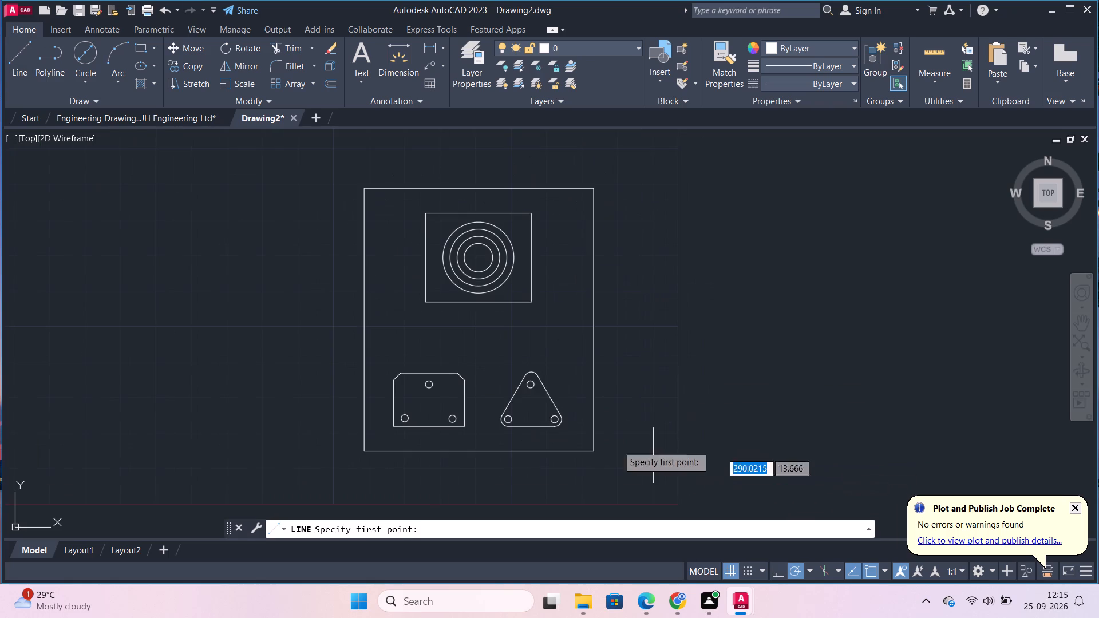
click(554, 418)
click(552, 365)
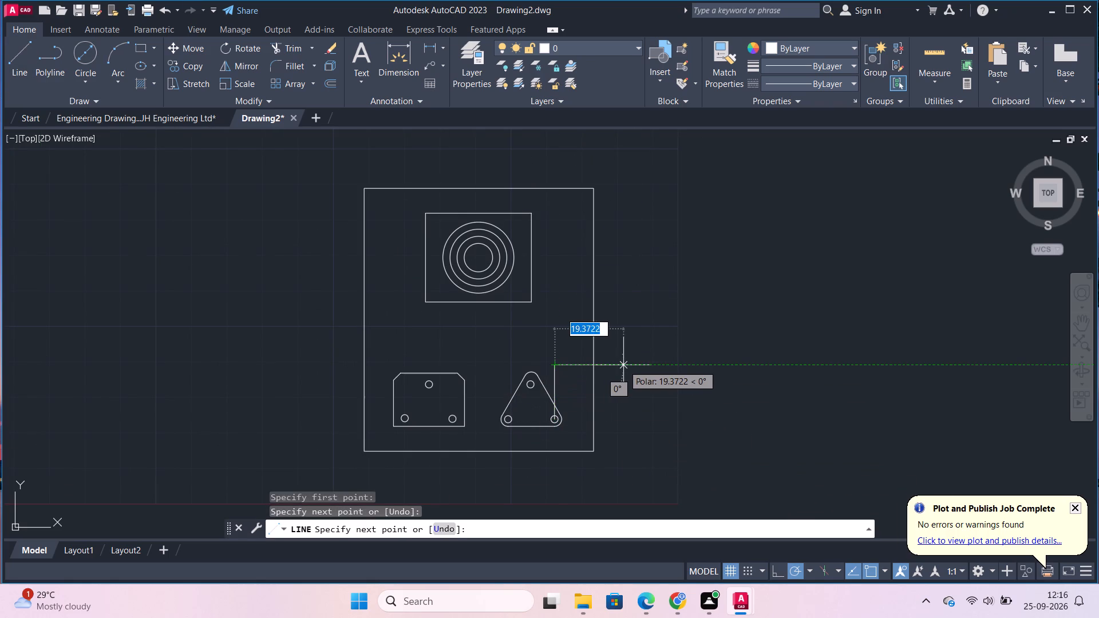
click(648, 365)
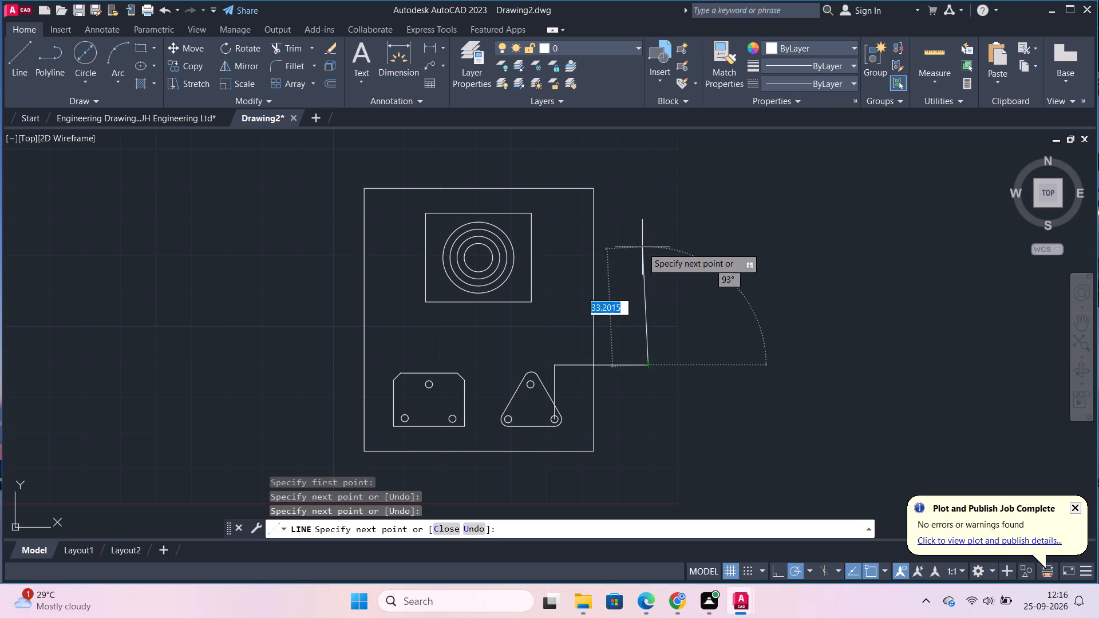
scroll(642, 247, down, 1)
middle_drag(629, 302, 580, 539)
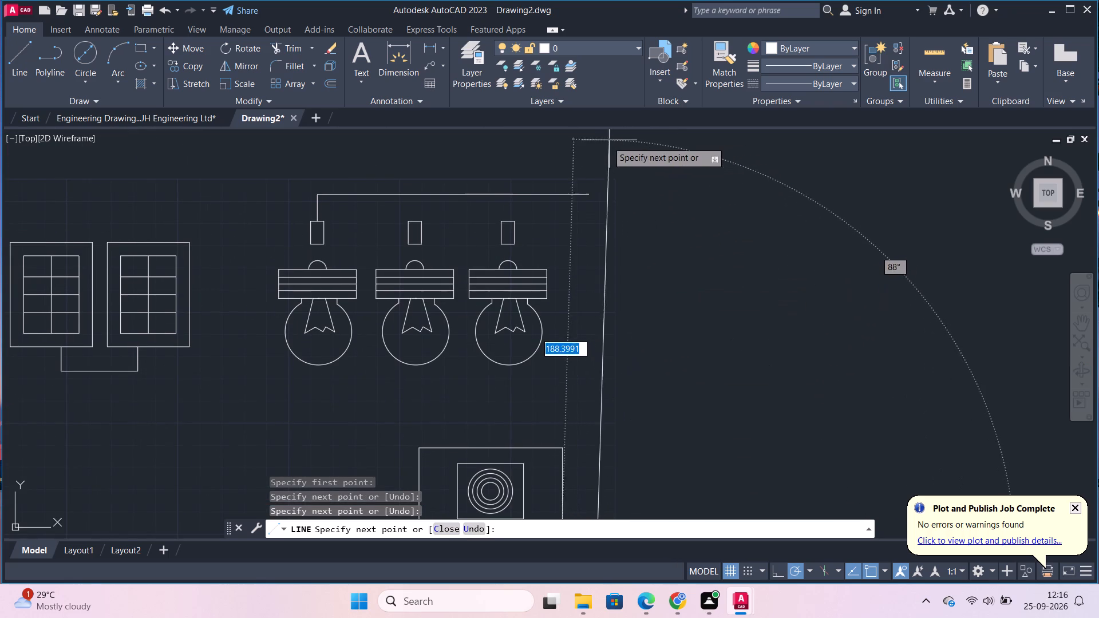
click(594, 157)
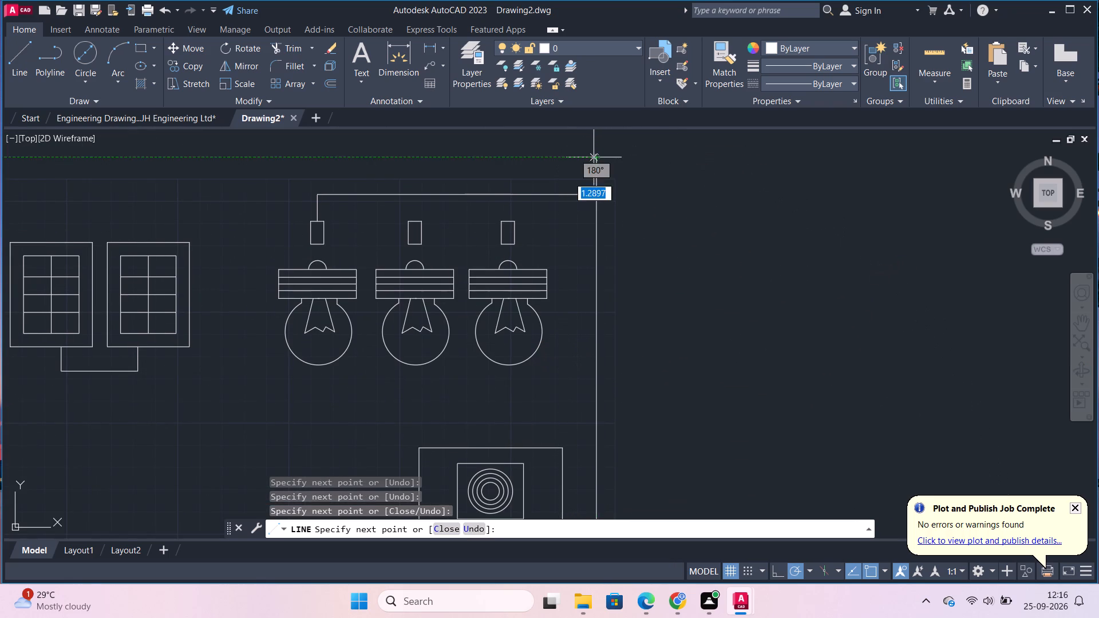
key(Escape)
Extend the top wire to the new vertical line and trim the vertical's excess above that corner.
text(EX)
key(Return)
click(559, 196)
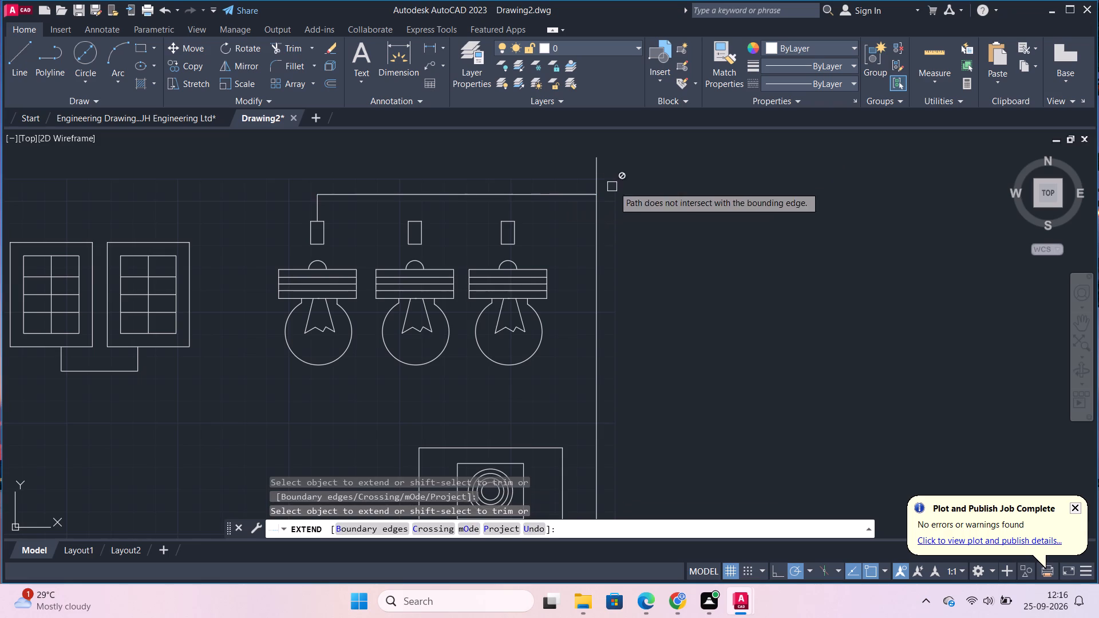
key(Escape)
text(TR)
key(Return)
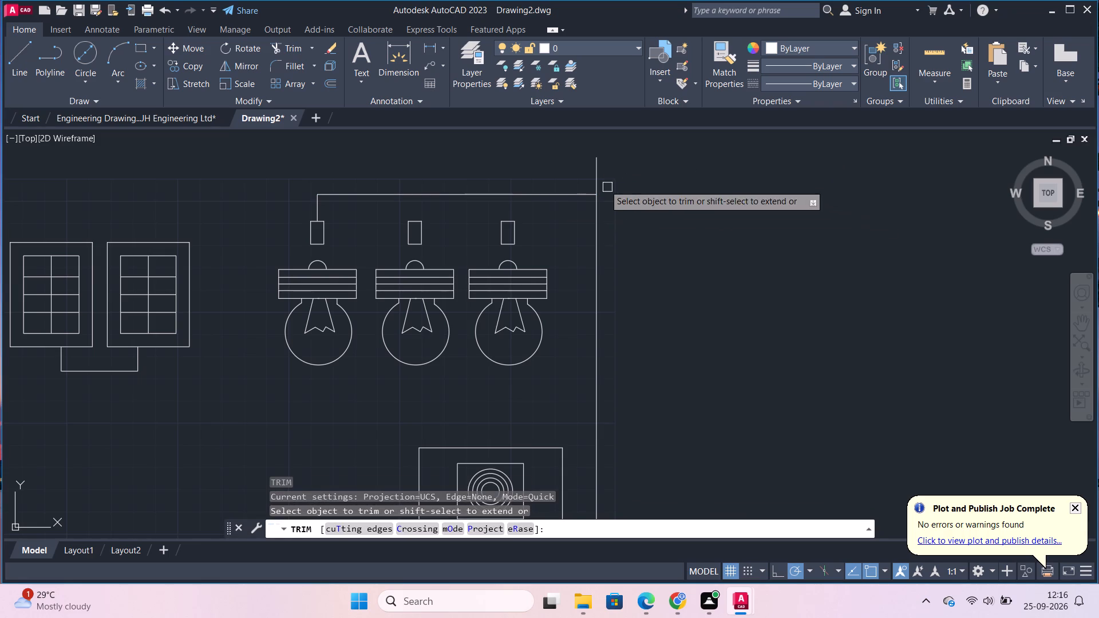
click(597, 175)
scroll(651, 255, down, 2)
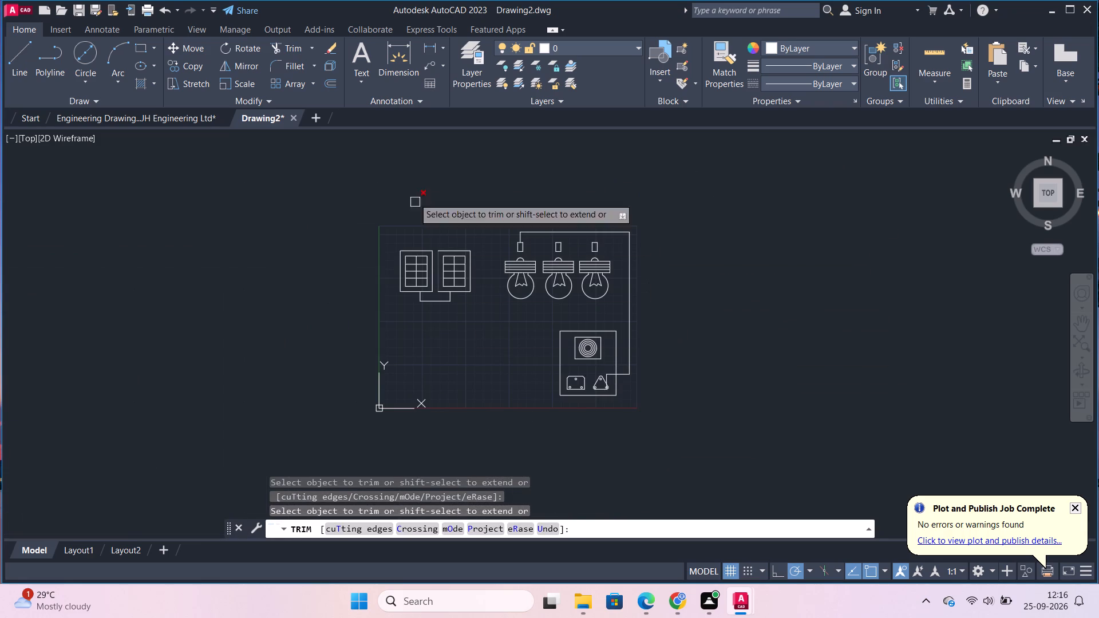
Draw a wire from just below the leftmost bulb: about 16 down, right past the box, down inside the existing wire, and left above the triangle's bottom-left hole.
click(27, 46)
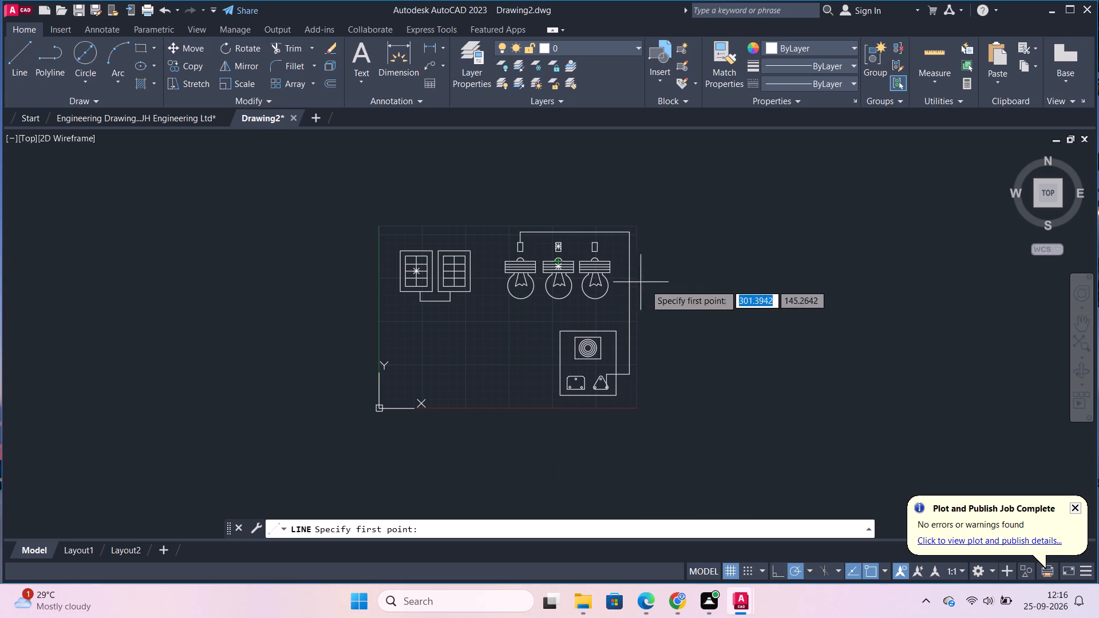
scroll(527, 315, up, 1)
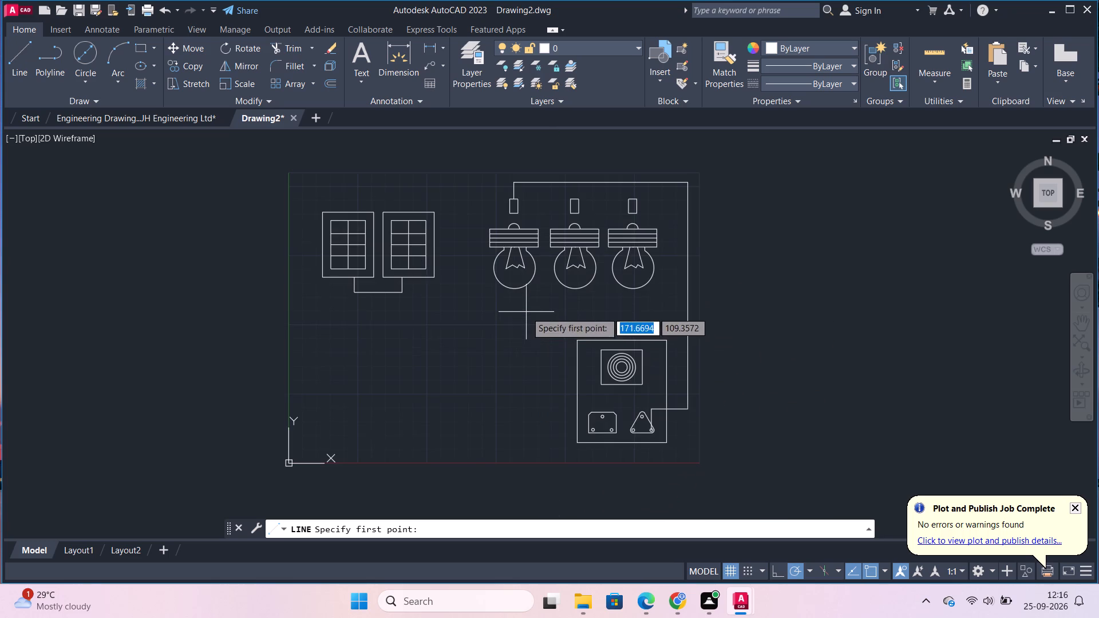
scroll(508, 306, up, 1)
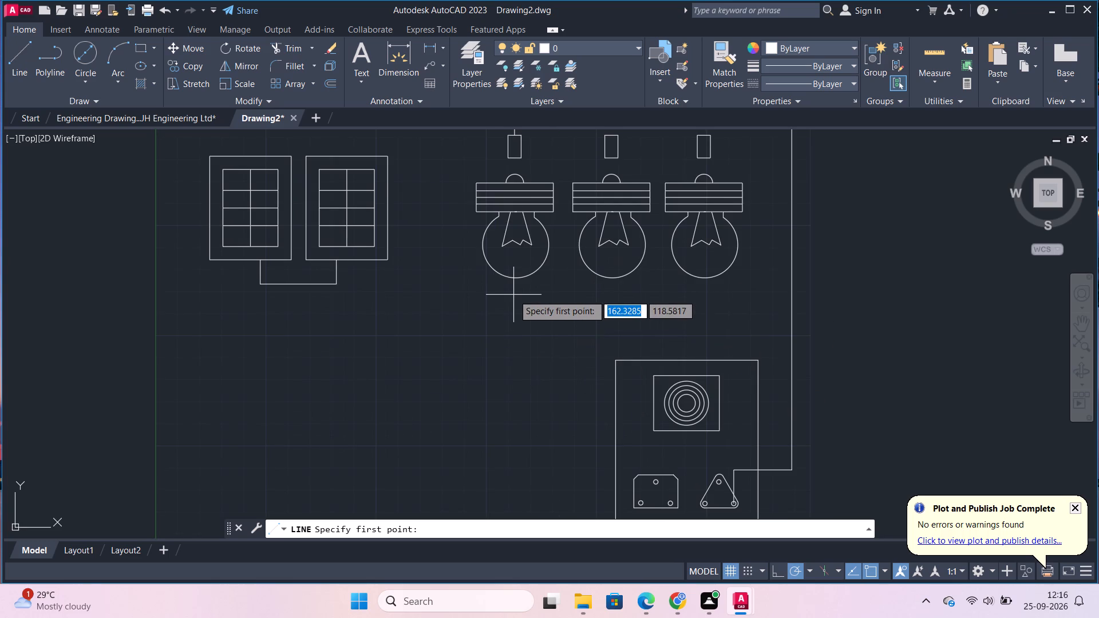
click(513, 291)
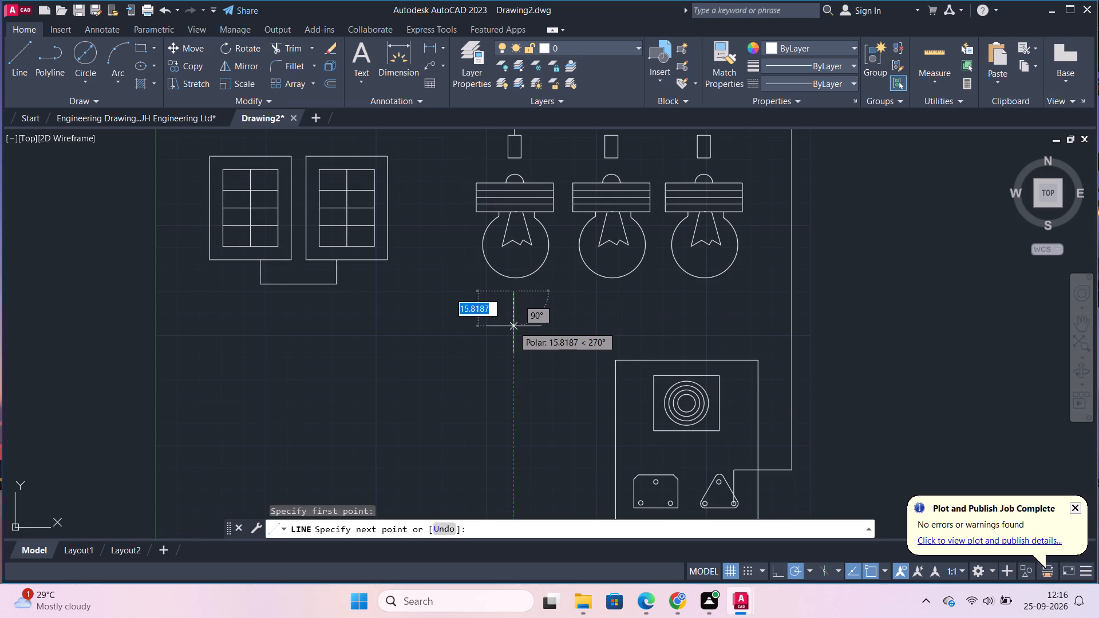
click(513, 326)
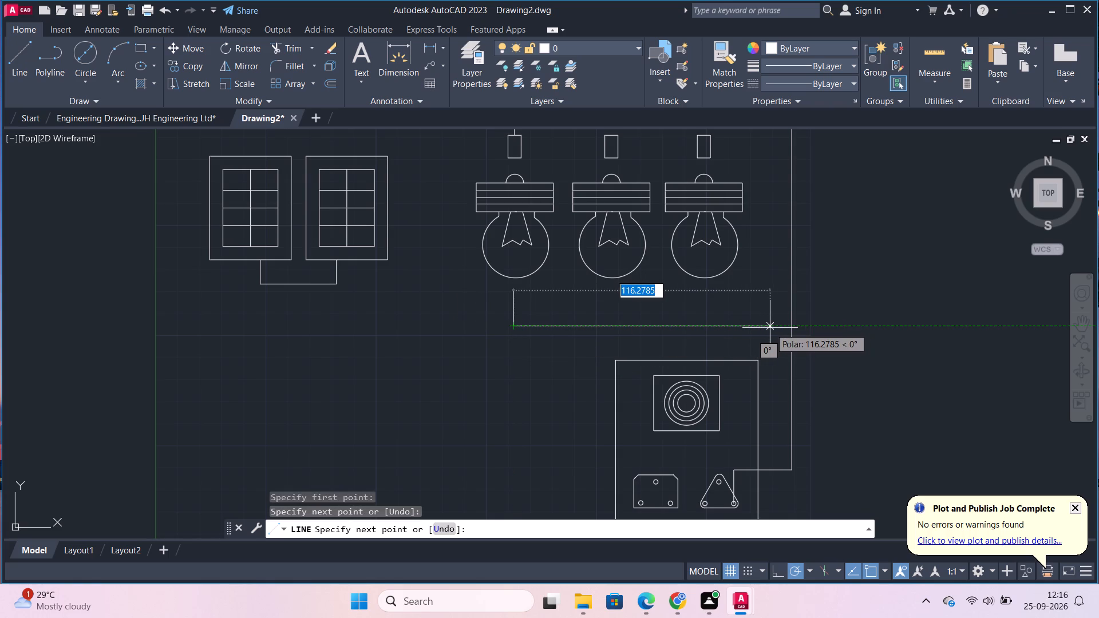
scroll(770, 328, up, 2)
click(774, 323)
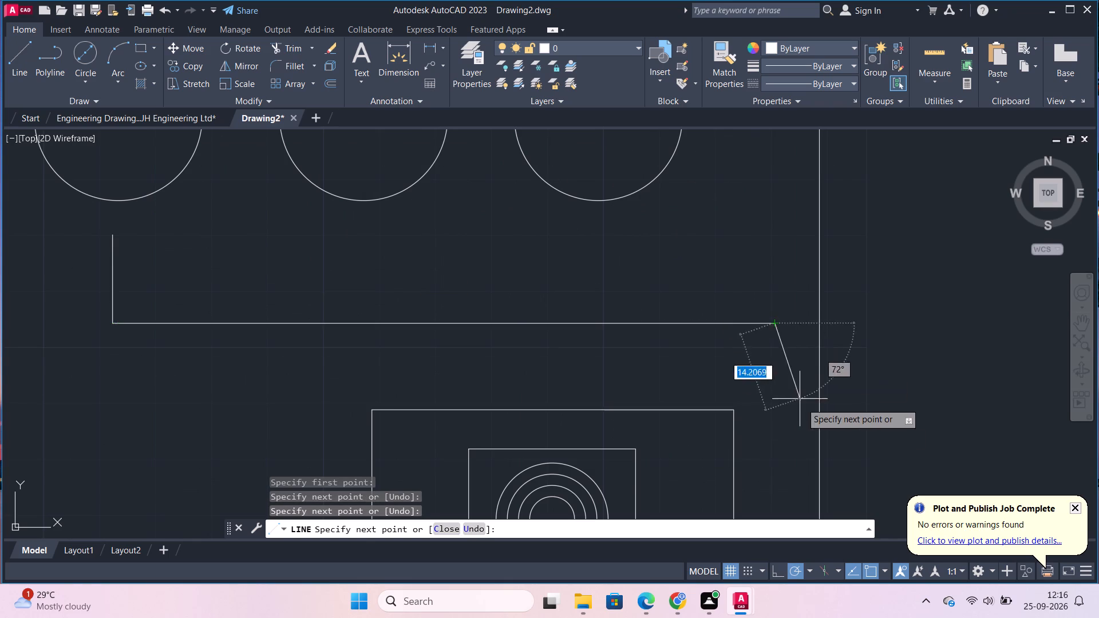
scroll(811, 429, down, 3)
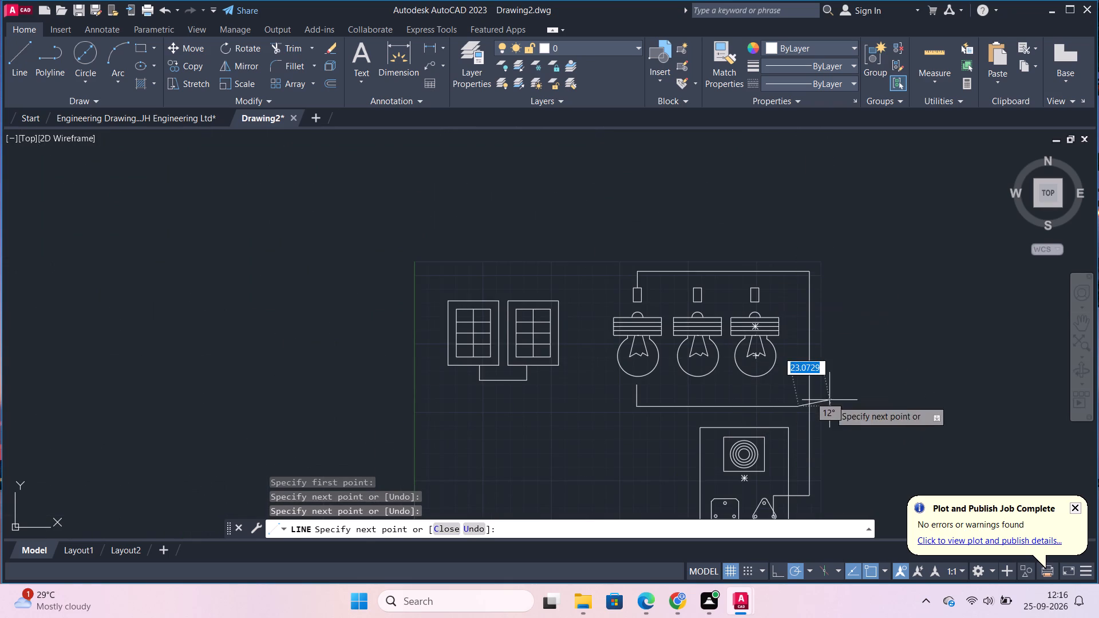
middle_drag(822, 397, 800, 264)
scroll(790, 323, up, 2)
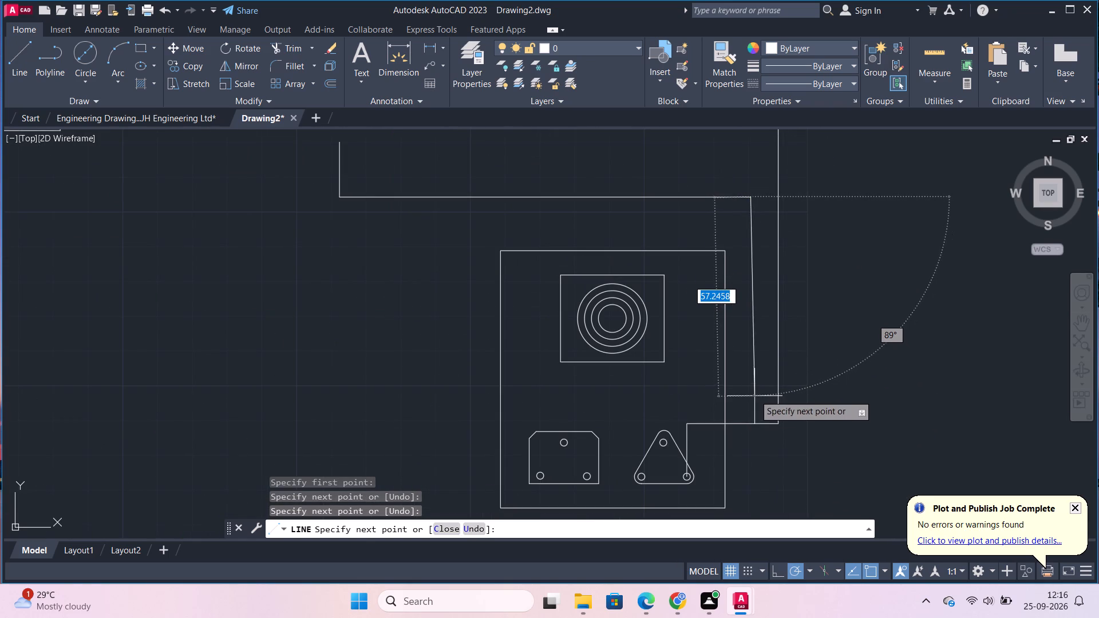
click(752, 394)
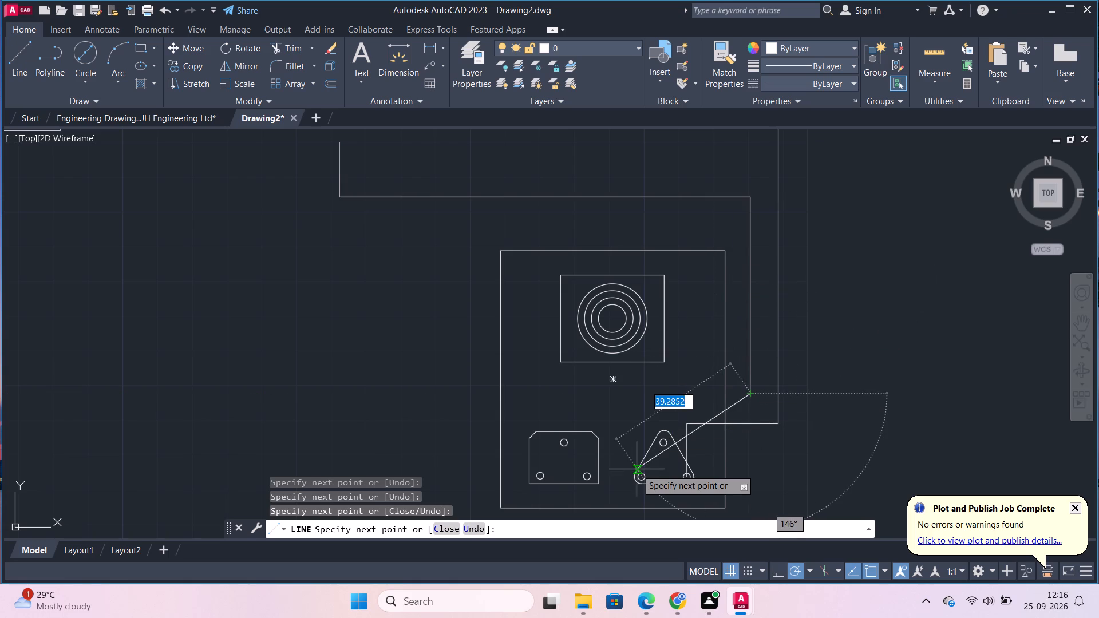
click(643, 395)
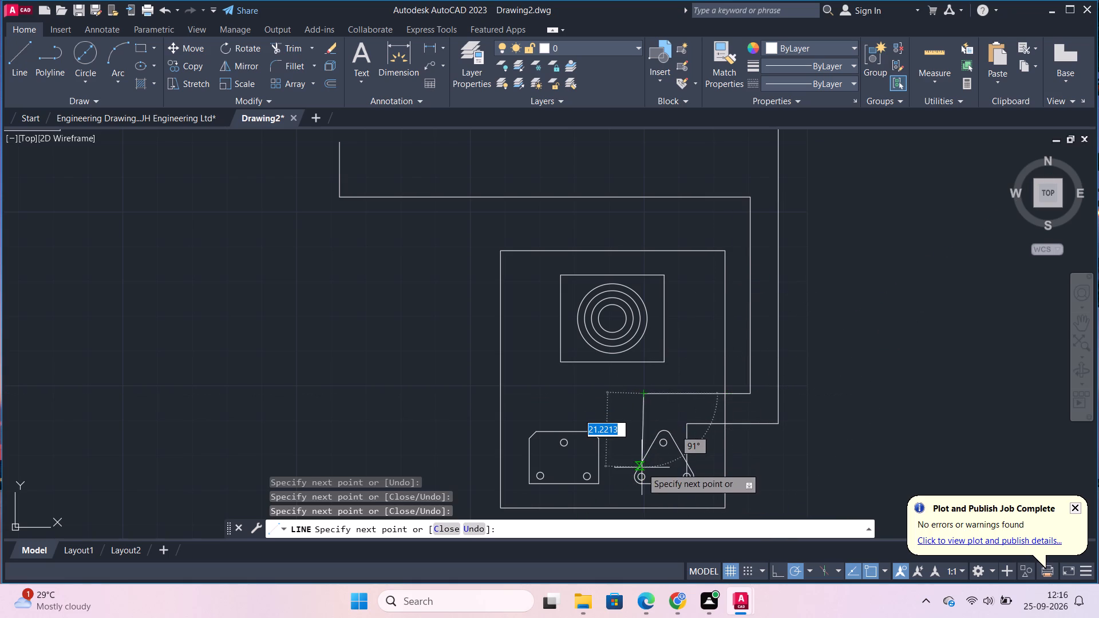
scroll(642, 473, up, 3)
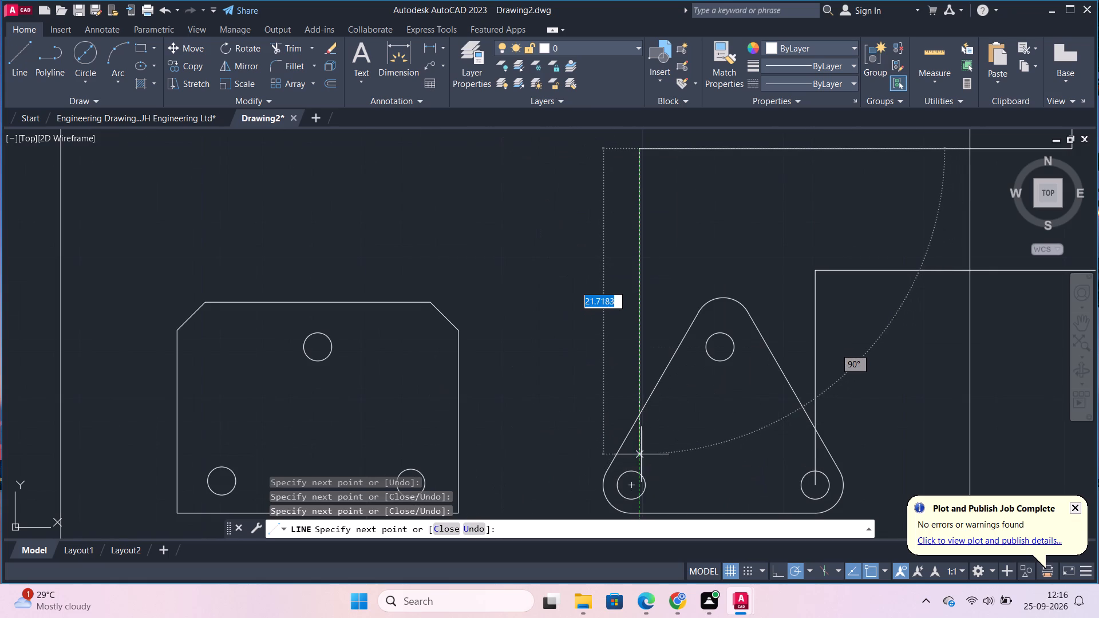
key(Escape)
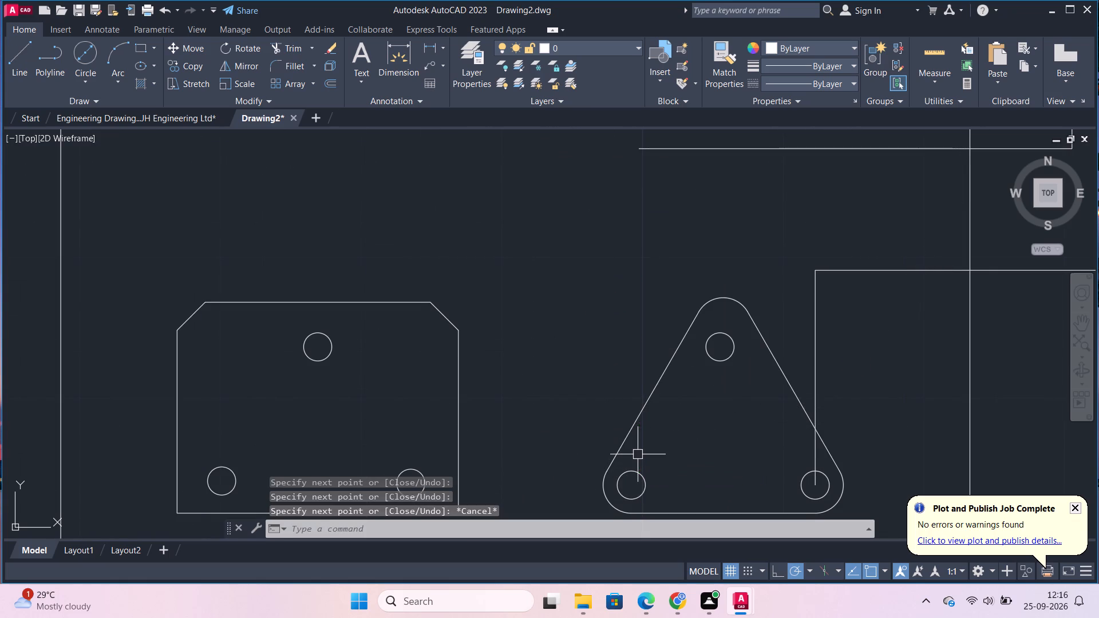
Draw a vertical line from the centre of the triangle's bottom-left hole up to just above the new wire's end level.
key(l)
key(Return)
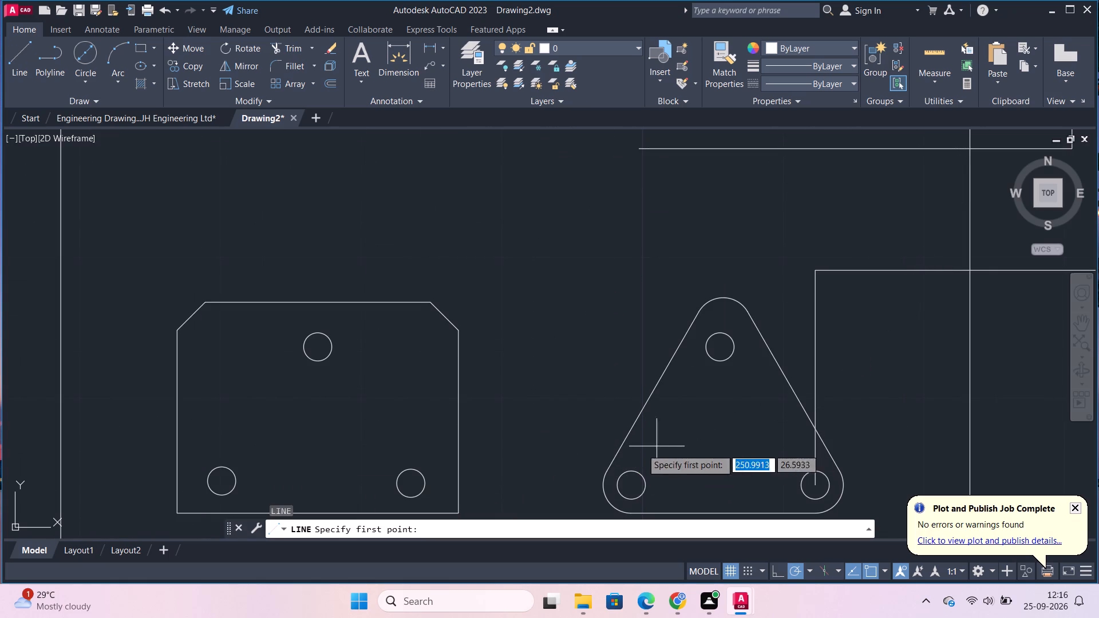
click(631, 485)
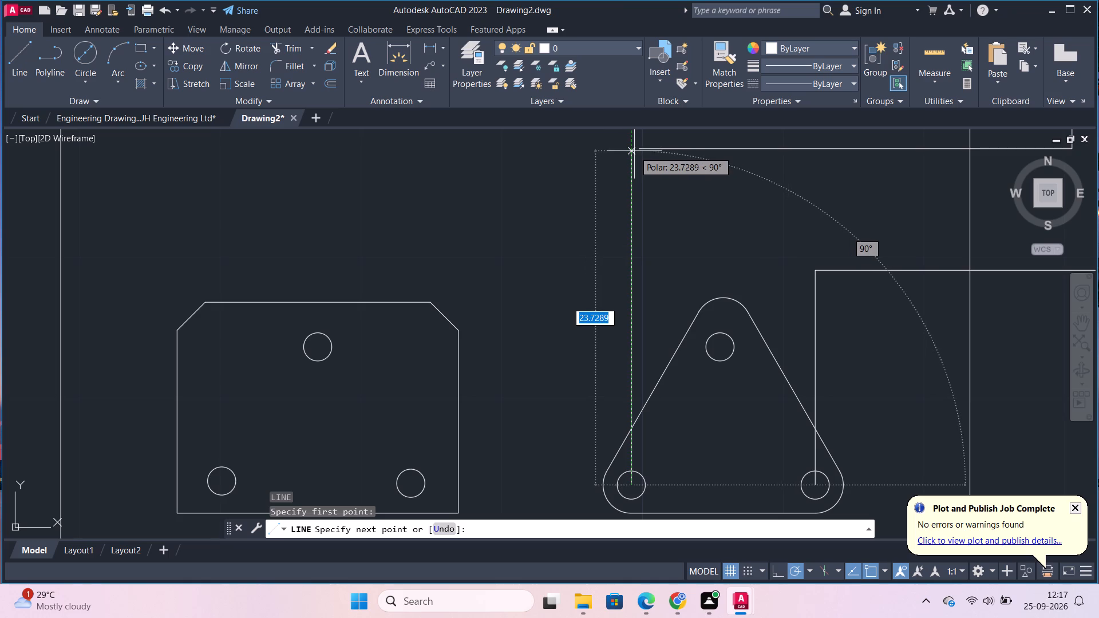
click(634, 145)
key(Escape)
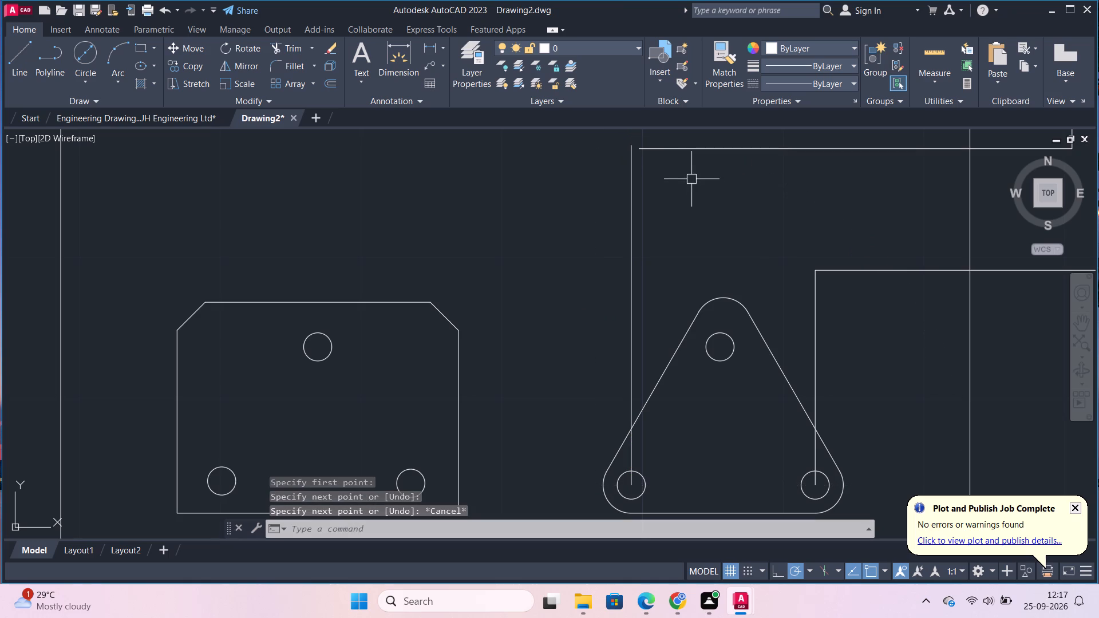
Extend the new wire's horizontal end to the vertical line and trim the vertical's excess above that corner.
text(EX)
key(Return)
click(670, 149)
key(Escape)
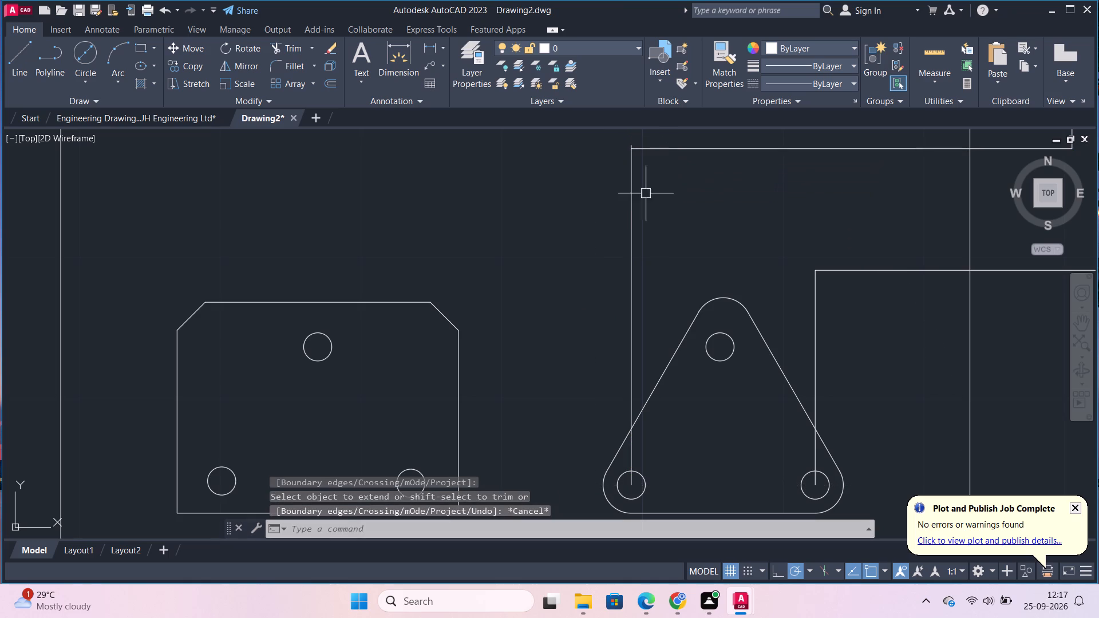
scroll(621, 180, up, 1)
middle_drag(673, 197, 666, 264)
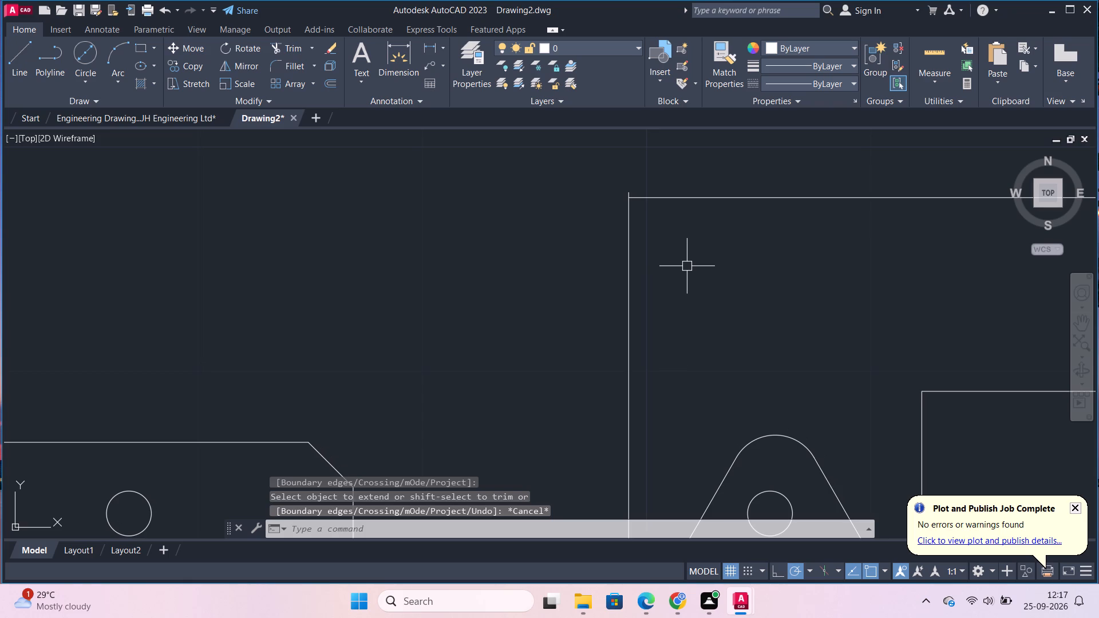
text(TR)
key(Return)
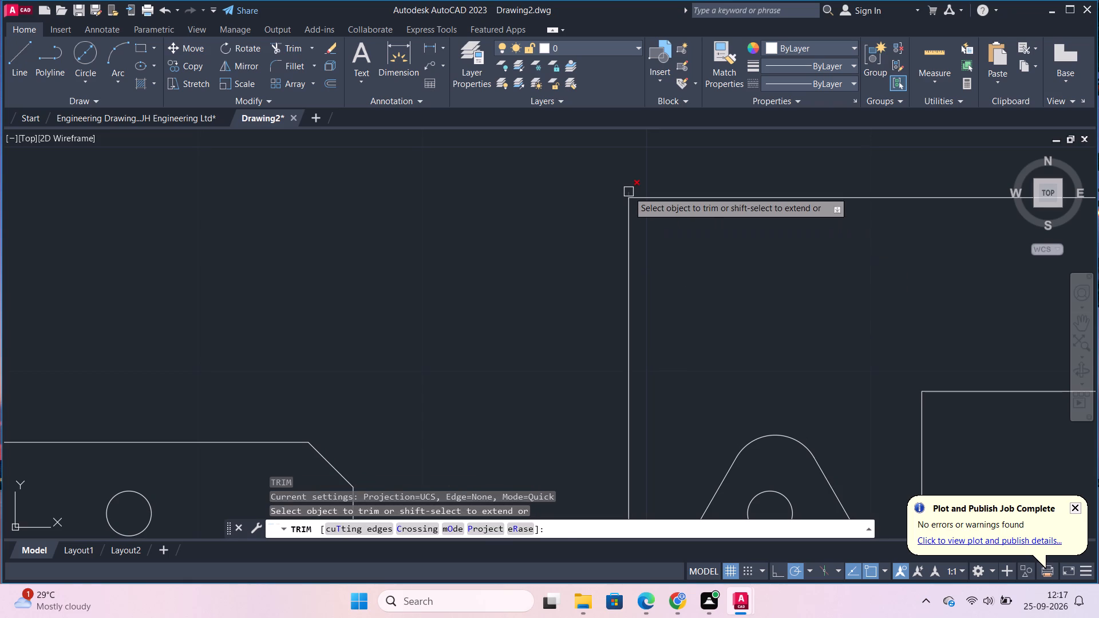
click(628, 192)
scroll(628, 195, down, 3)
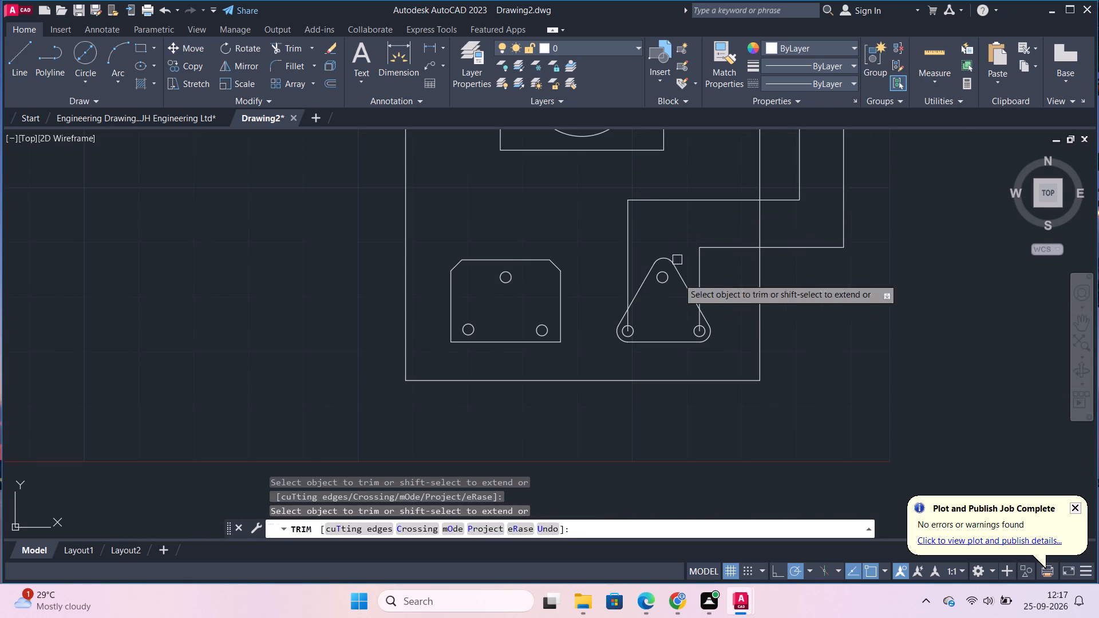
key(Escape)
Draw vertical branch lines about 16 long below the middle and right bulbs, down to the horizontal wire.
scroll(607, 265, down, 2)
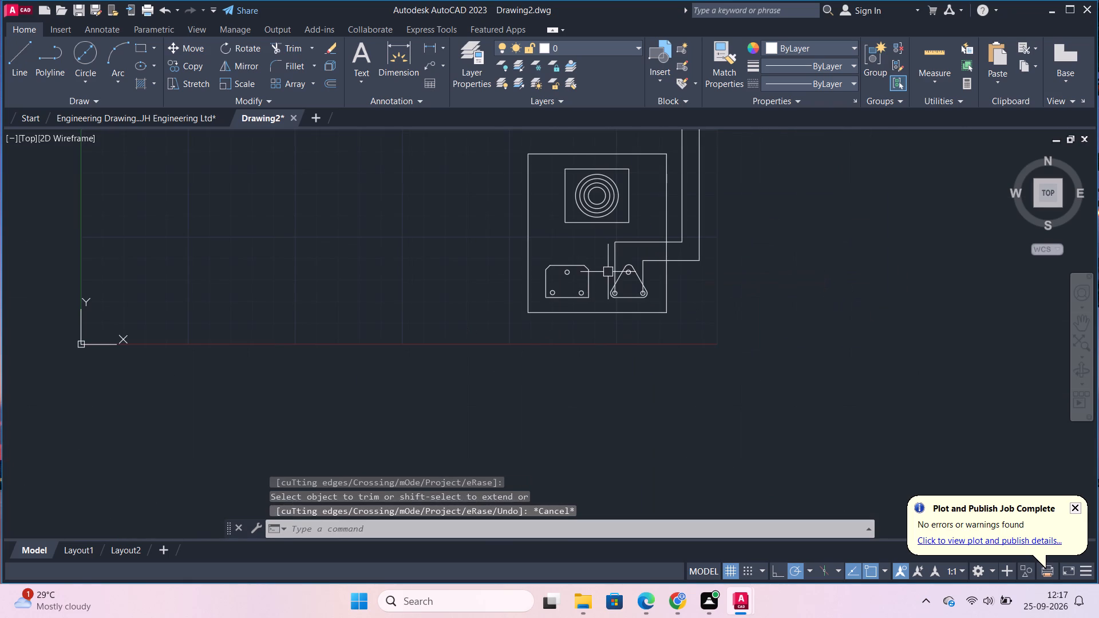
middle_drag(444, 262, 587, 375)
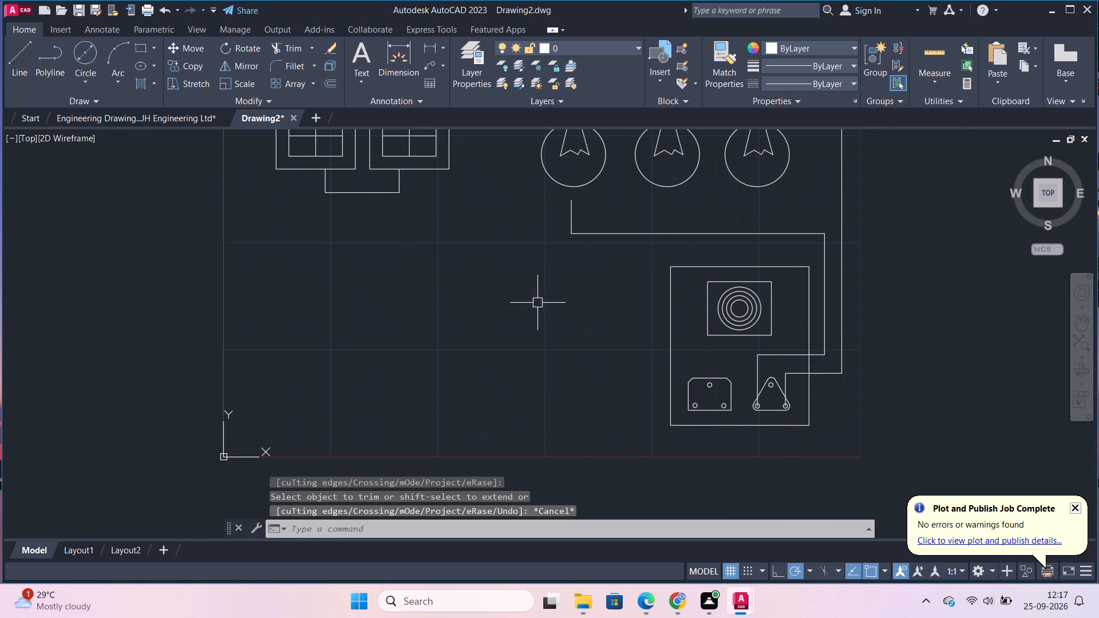
click(13, 50)
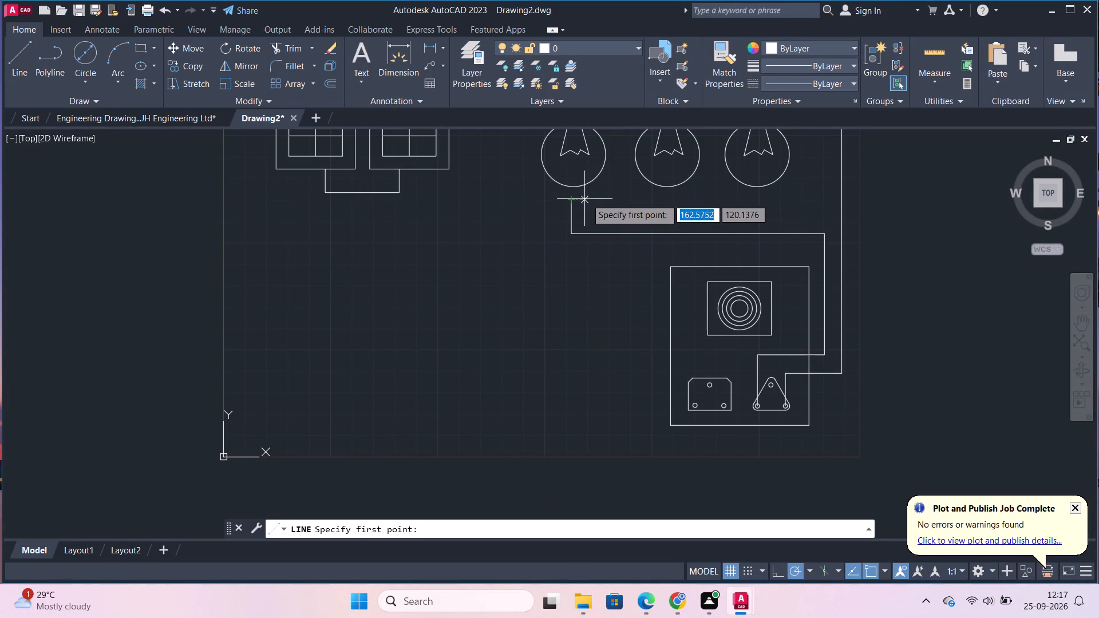
click(665, 199)
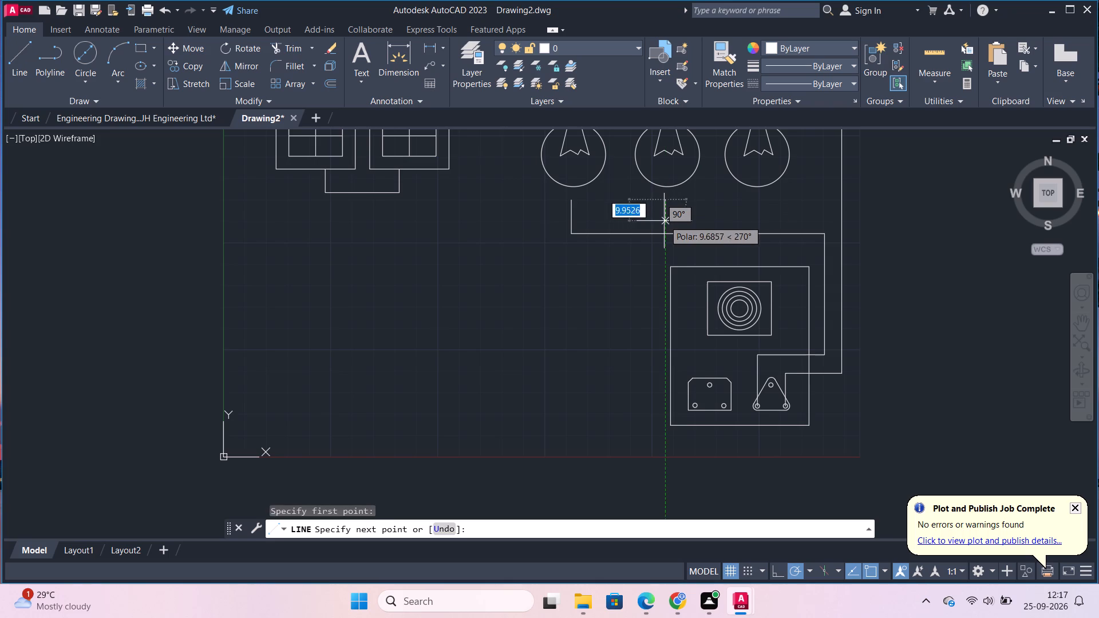
click(665, 232)
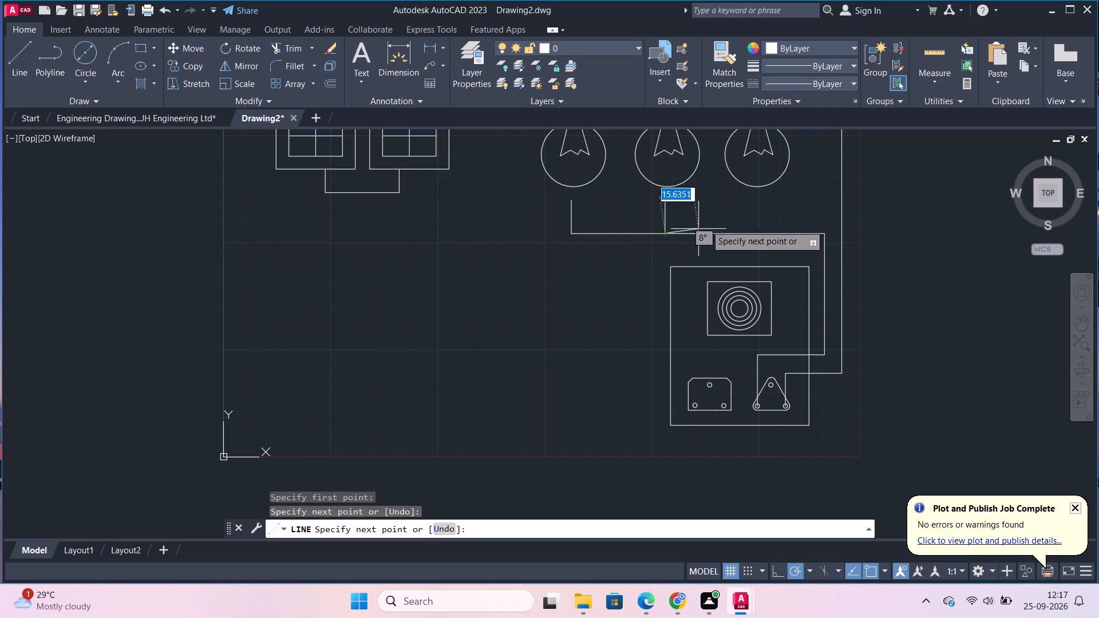
key(Escape)
key(space)
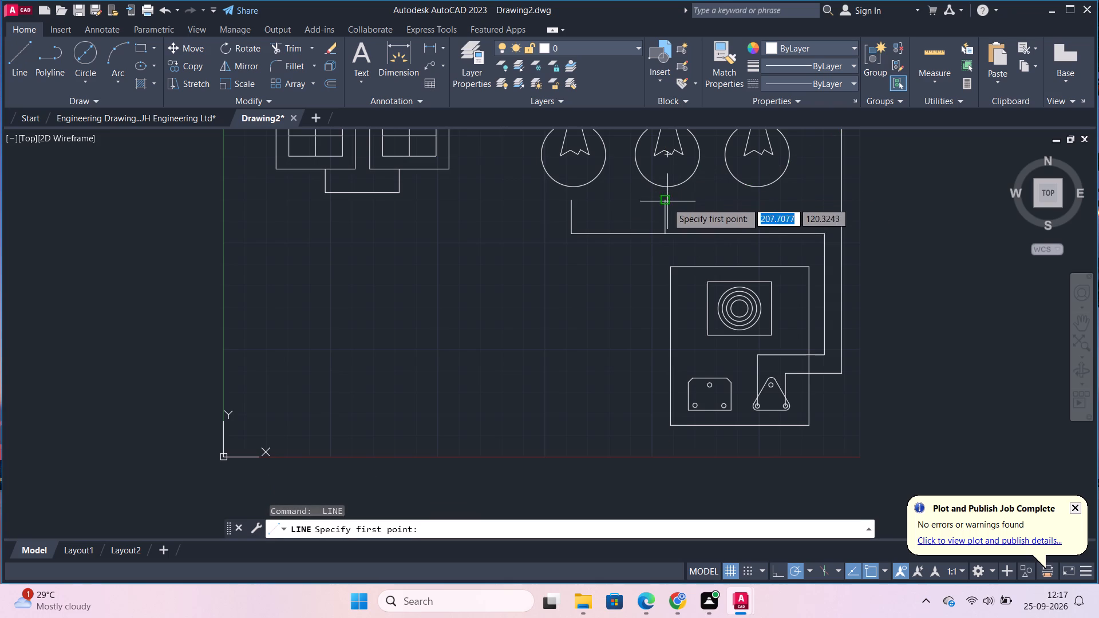
click(760, 202)
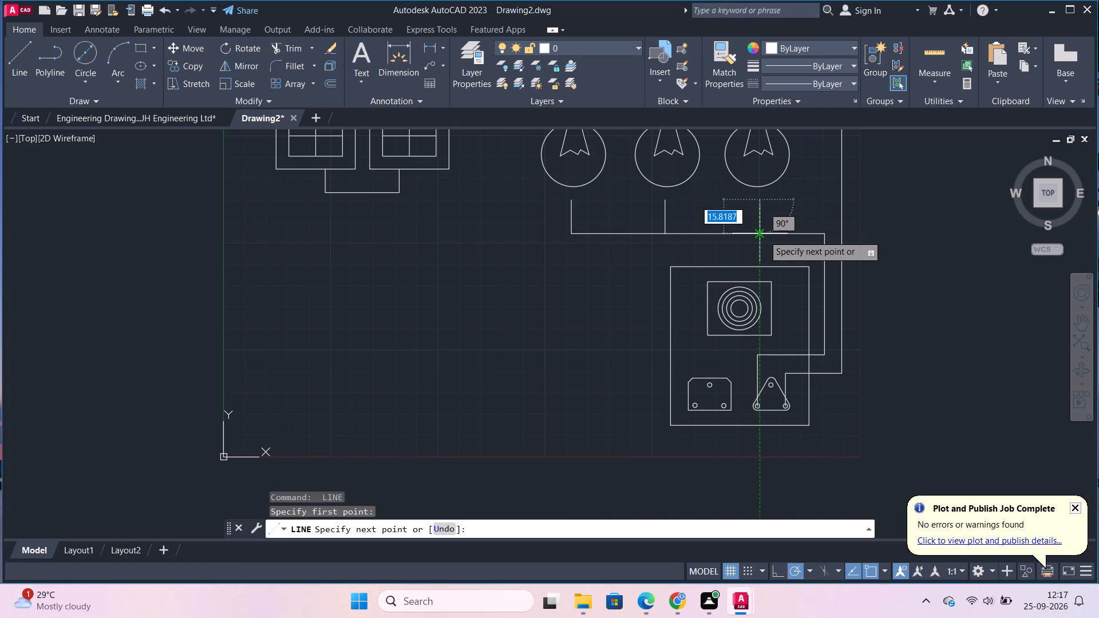
click(764, 235)
key(Escape)
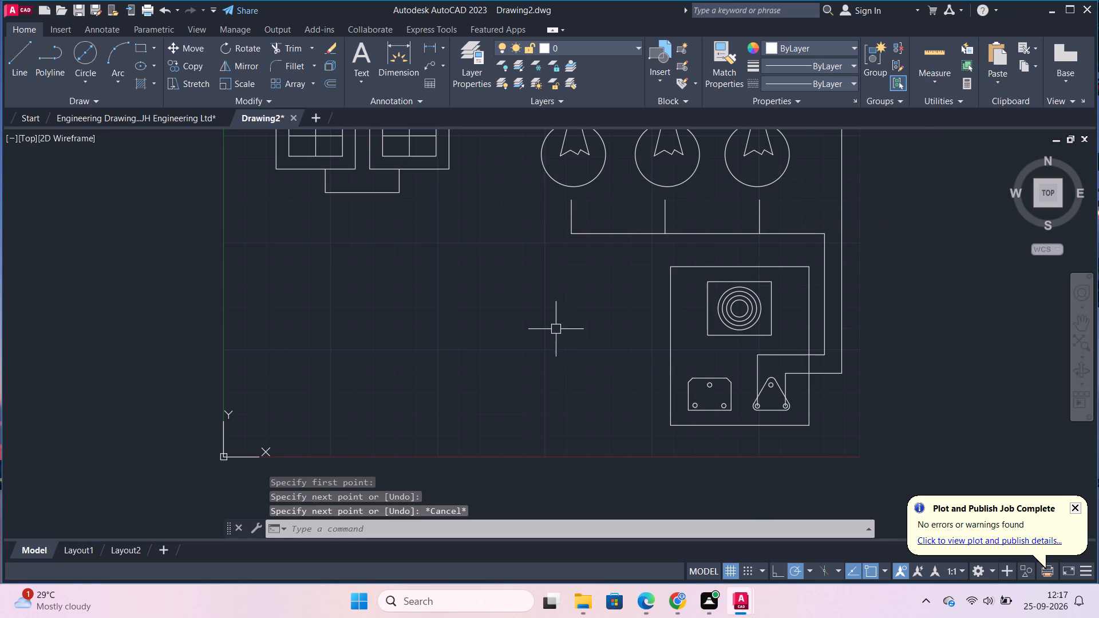
Draw a horizontal line 5 units long just outside the leftmost bulb's left side.
middle_drag(566, 312, 541, 371)
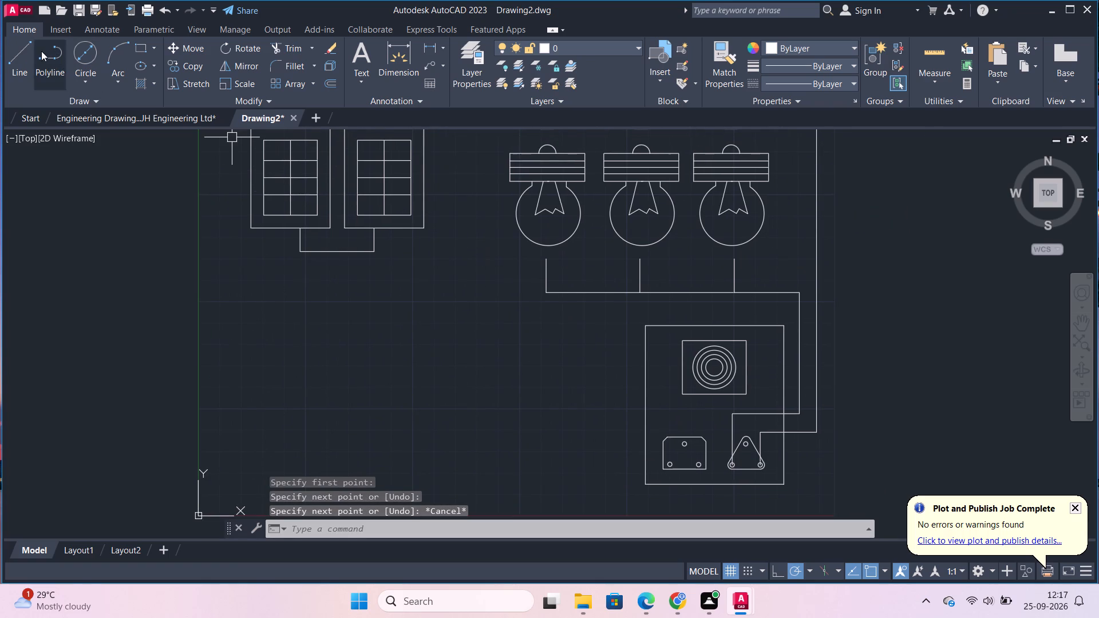
click(22, 51)
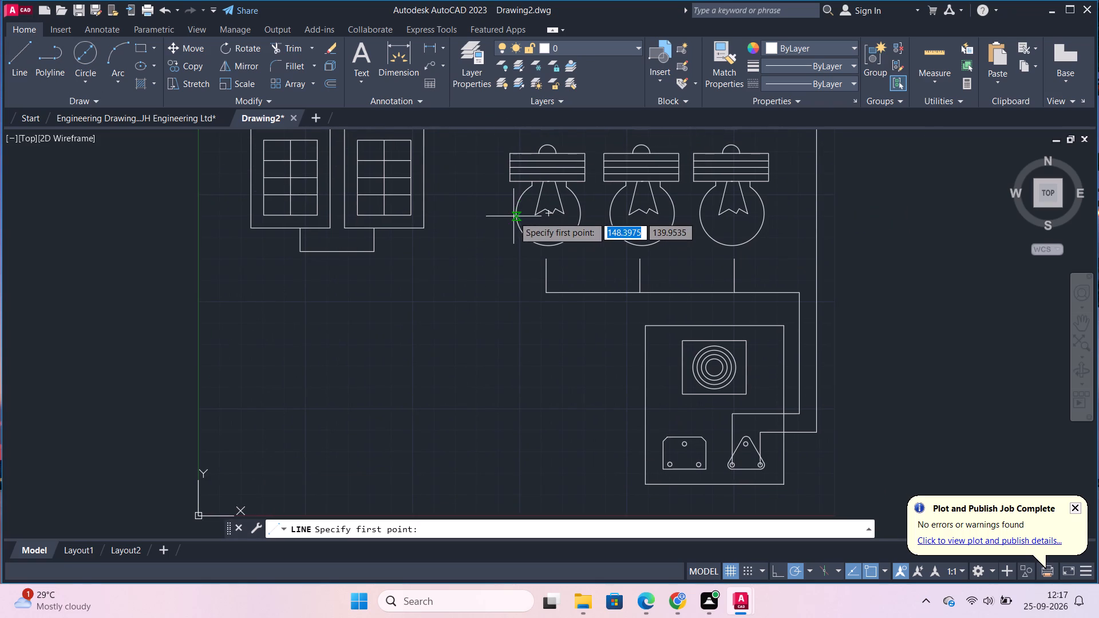
click(502, 215)
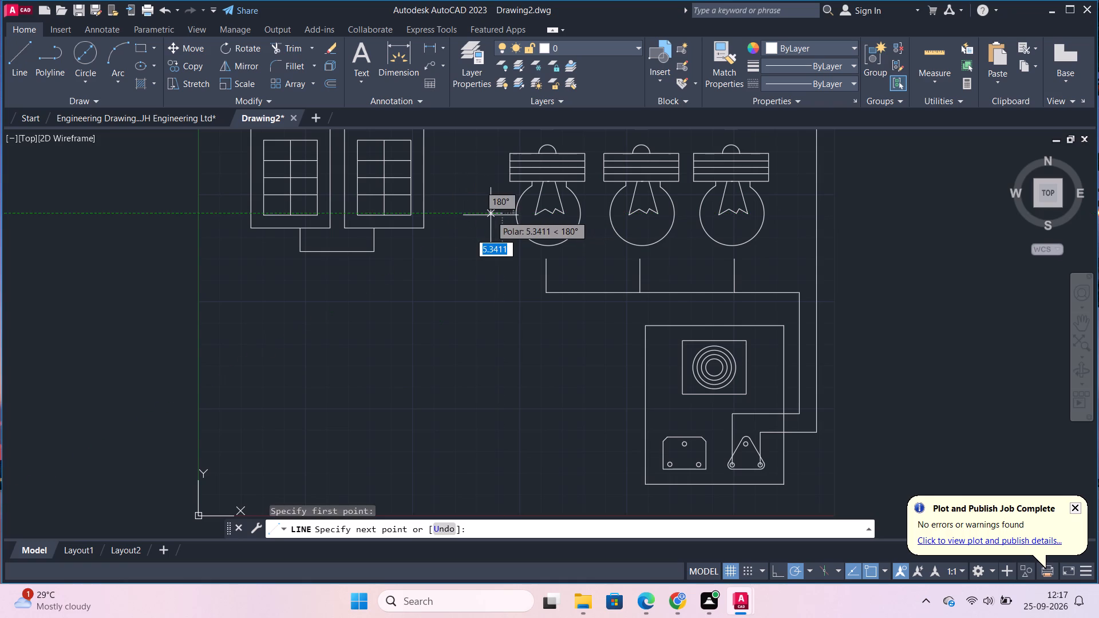
key(5)
key(Return)
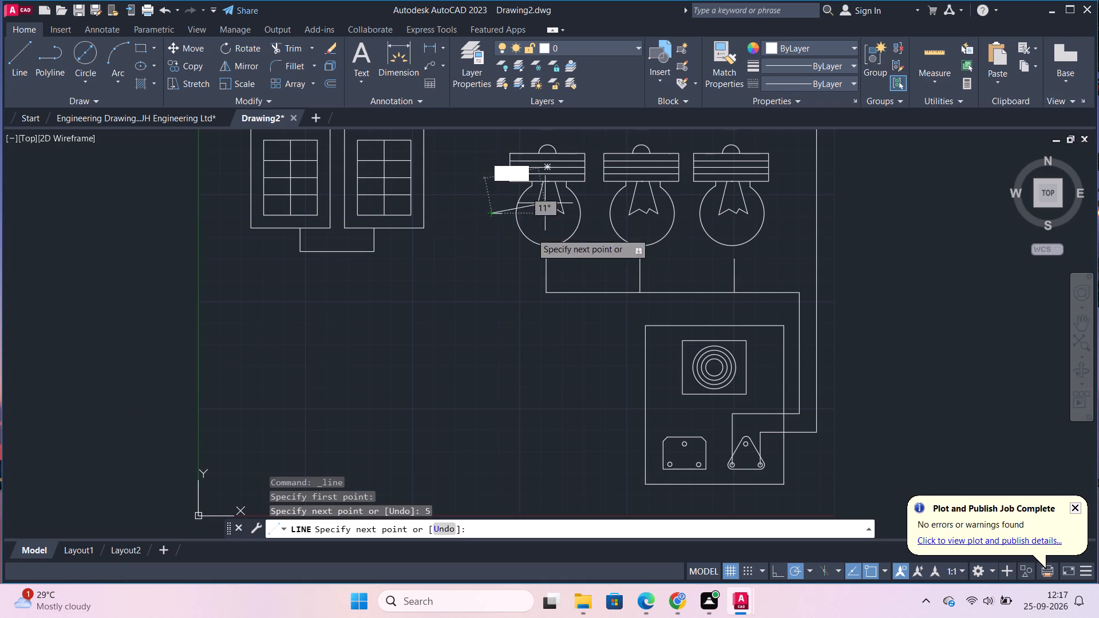
key(Escape)
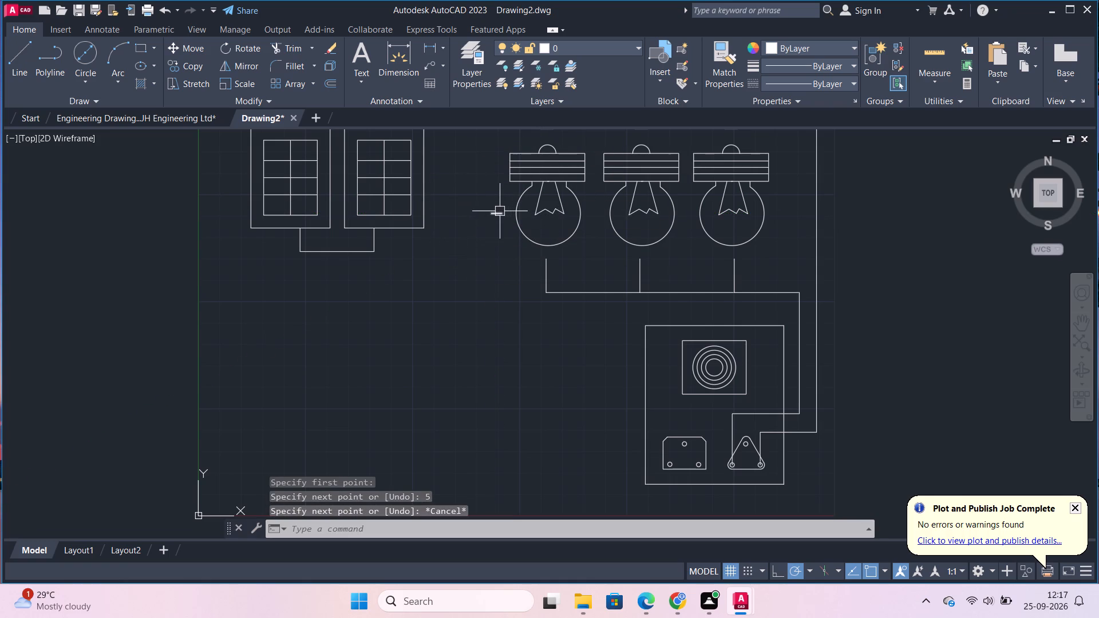
Stretch the short horizontal line's right end 5 units toward the leftmost bulb.
click(499, 211)
scroll(498, 211, up, 1)
click(504, 213)
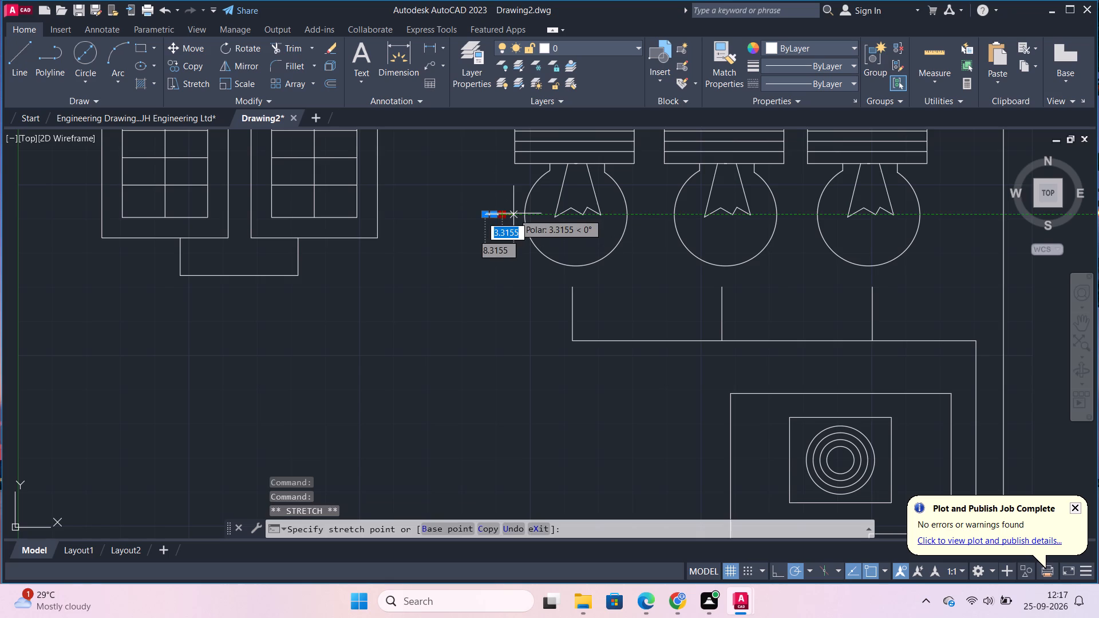
key(5)
key(Return)
key(Escape)
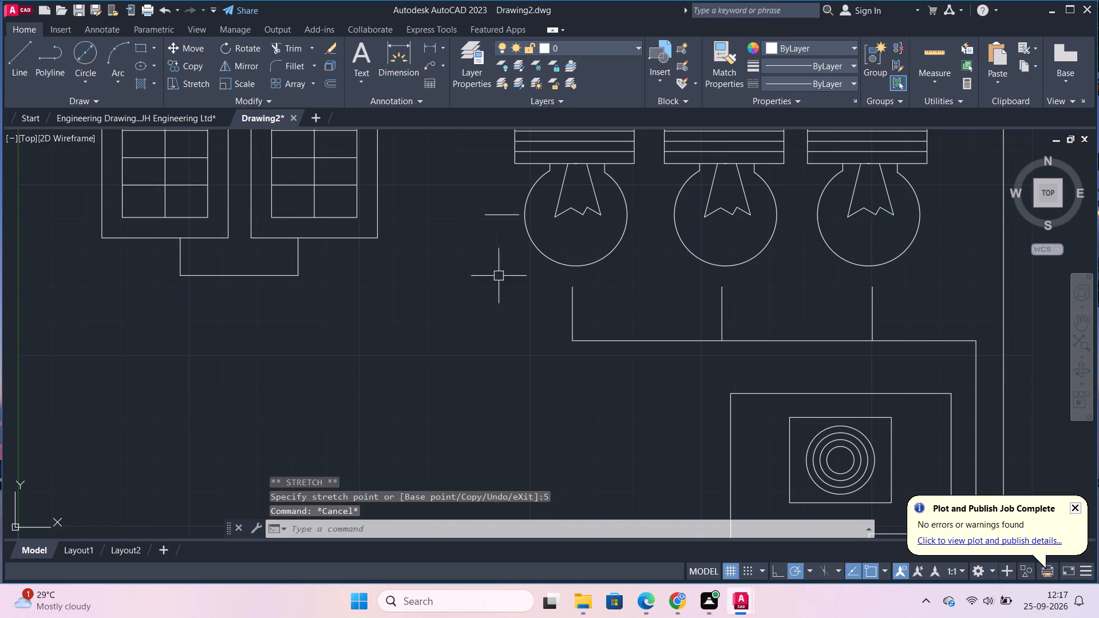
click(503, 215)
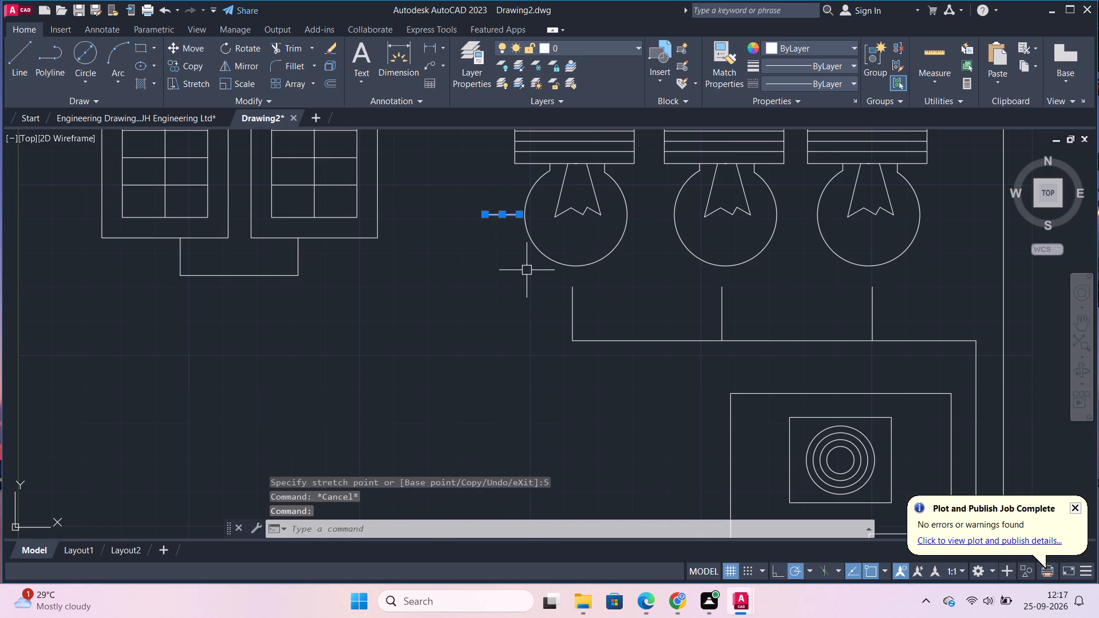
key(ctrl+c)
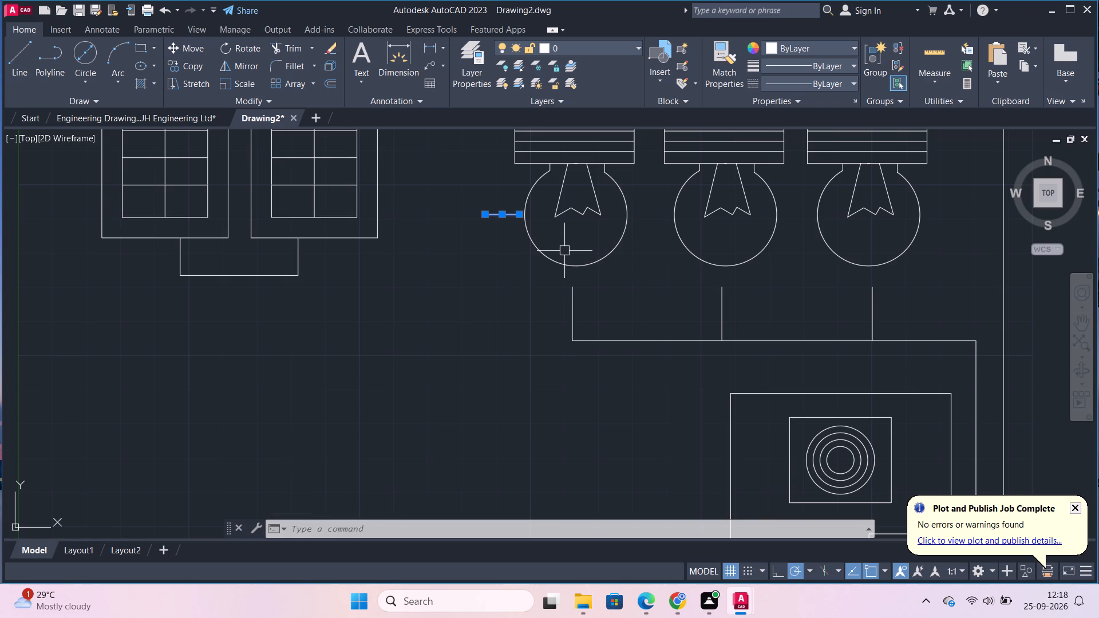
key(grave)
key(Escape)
Copy the short horizontal line at the leftmost bulb about 42, 86 and 132 units rightward, placing one beyond each bulb's right side.
click(499, 219)
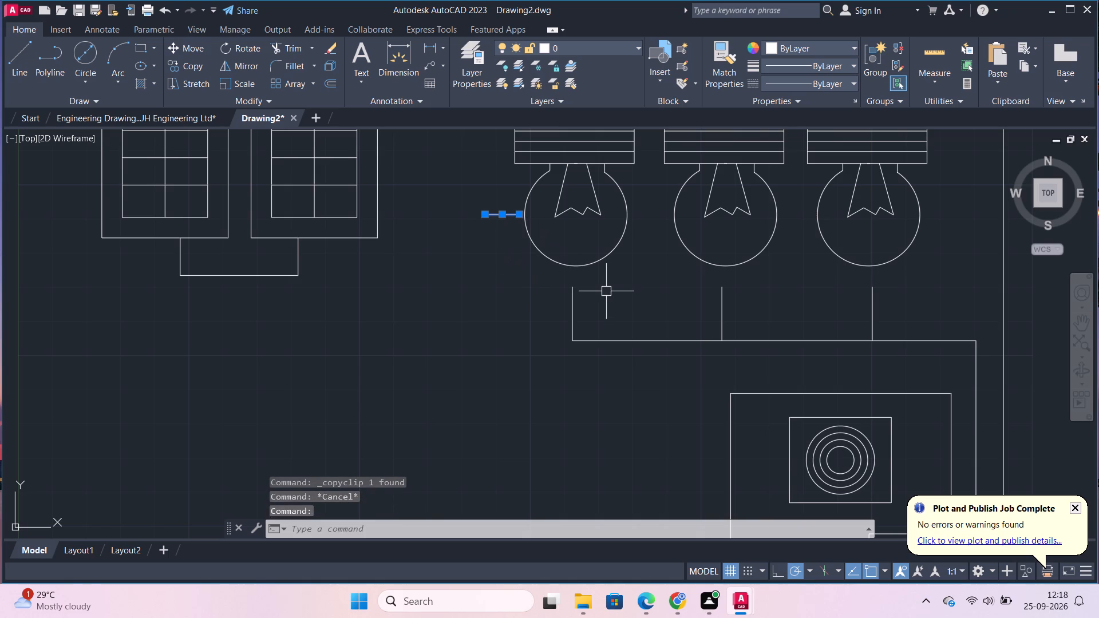
text(CO)
key(Return)
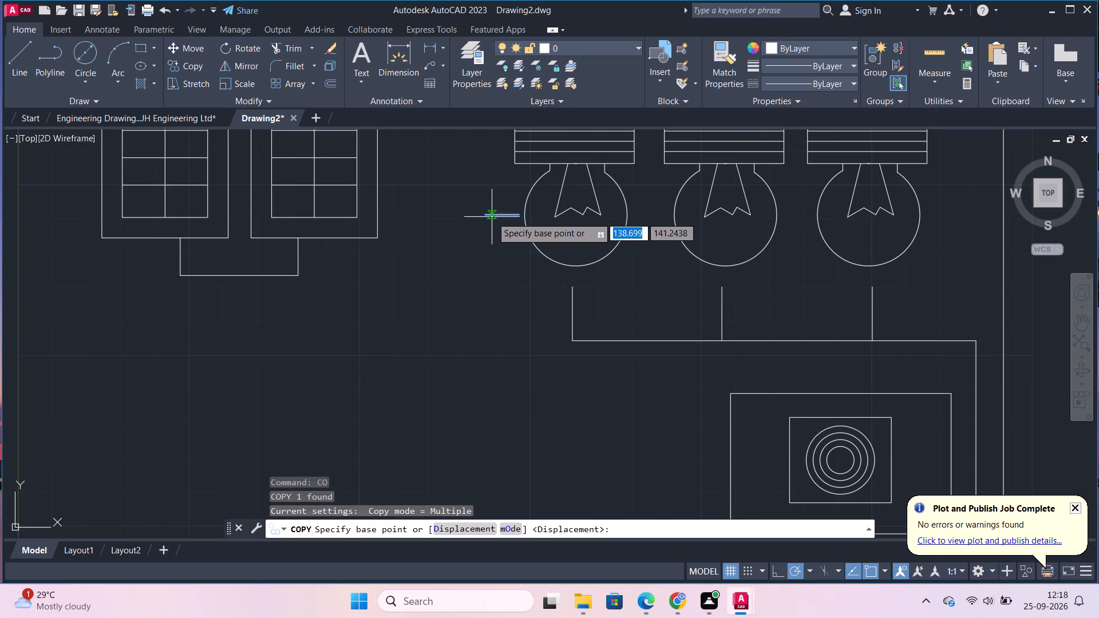
click(502, 212)
scroll(641, 219, up, 1)
click(650, 212)
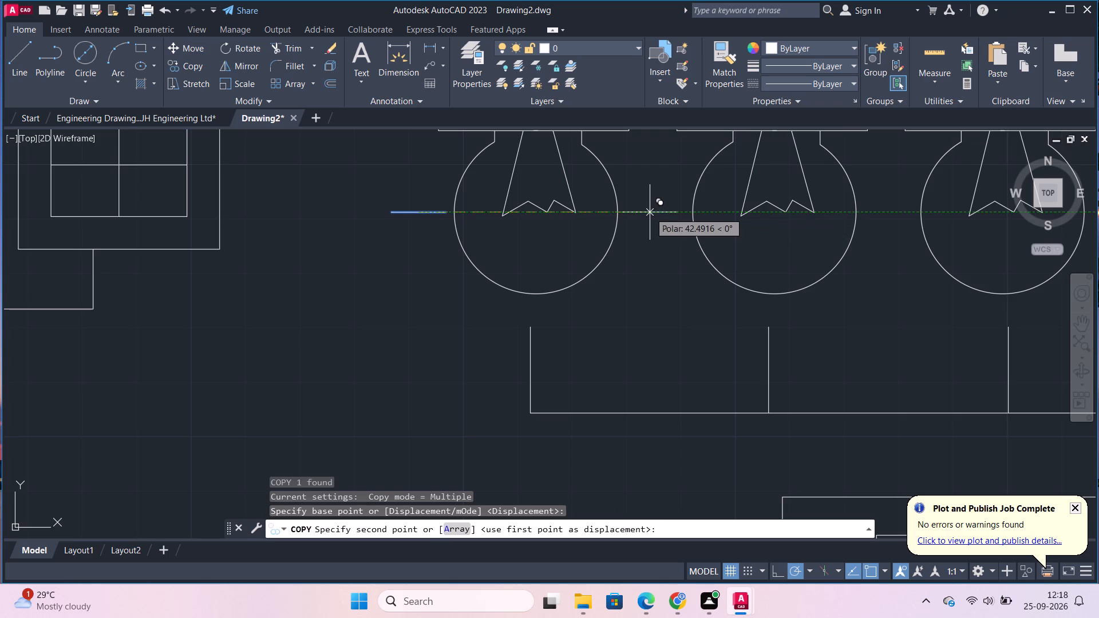
scroll(651, 252, down, 1)
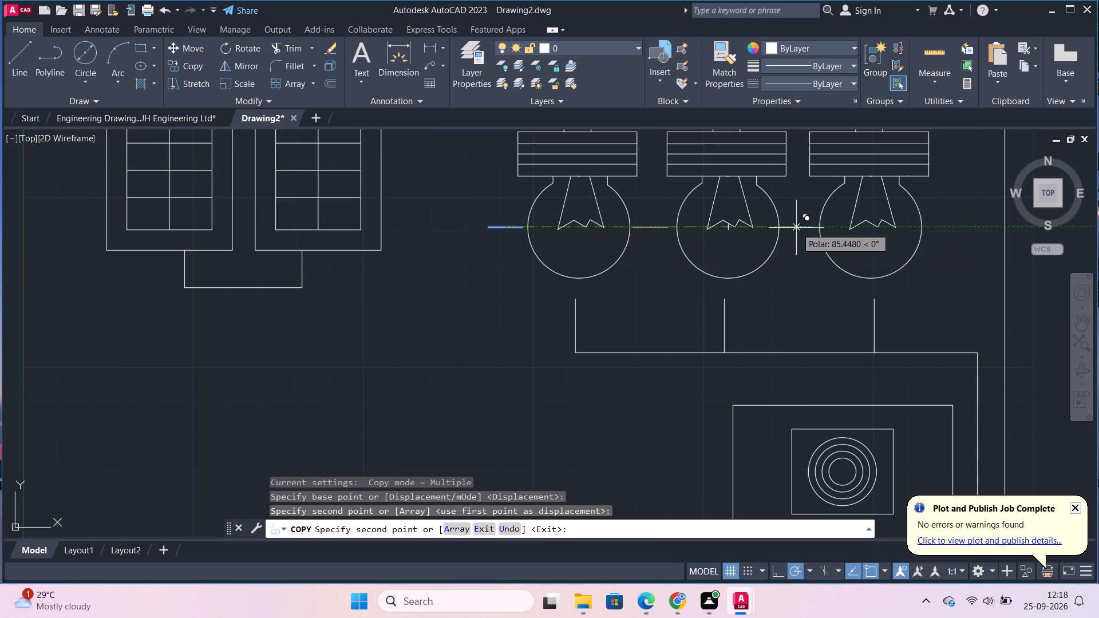
scroll(796, 228, up, 1)
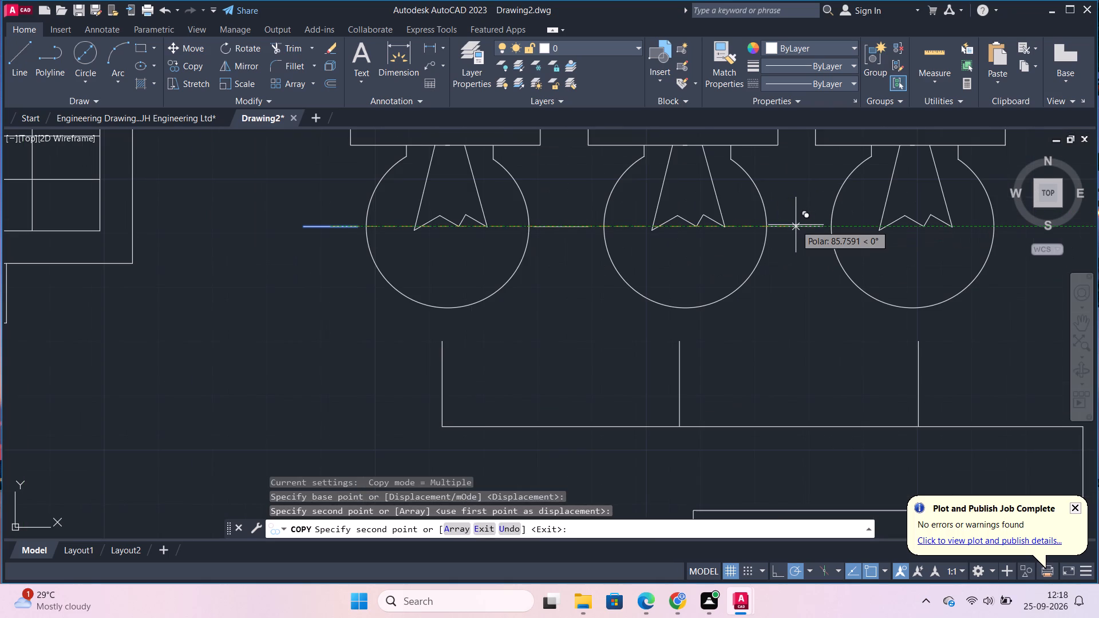
click(798, 227)
scroll(789, 307, down, 1)
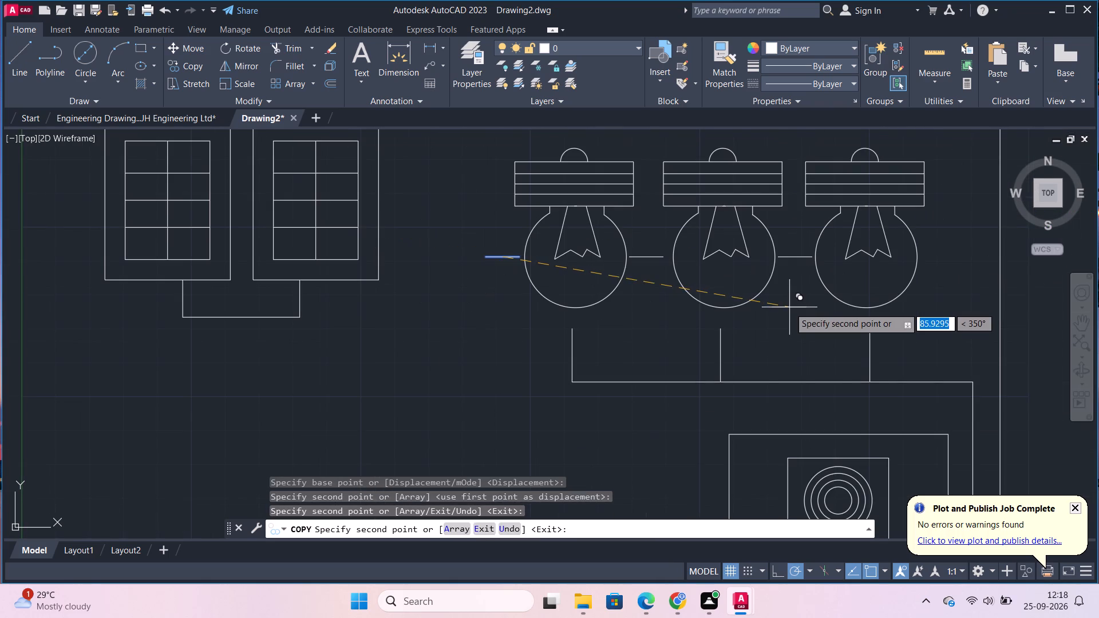
click(951, 256)
Place another copy of the short line slightly closer to the rightmost bulb and erase the overlapping copy farther out.
scroll(947, 229, down, 1)
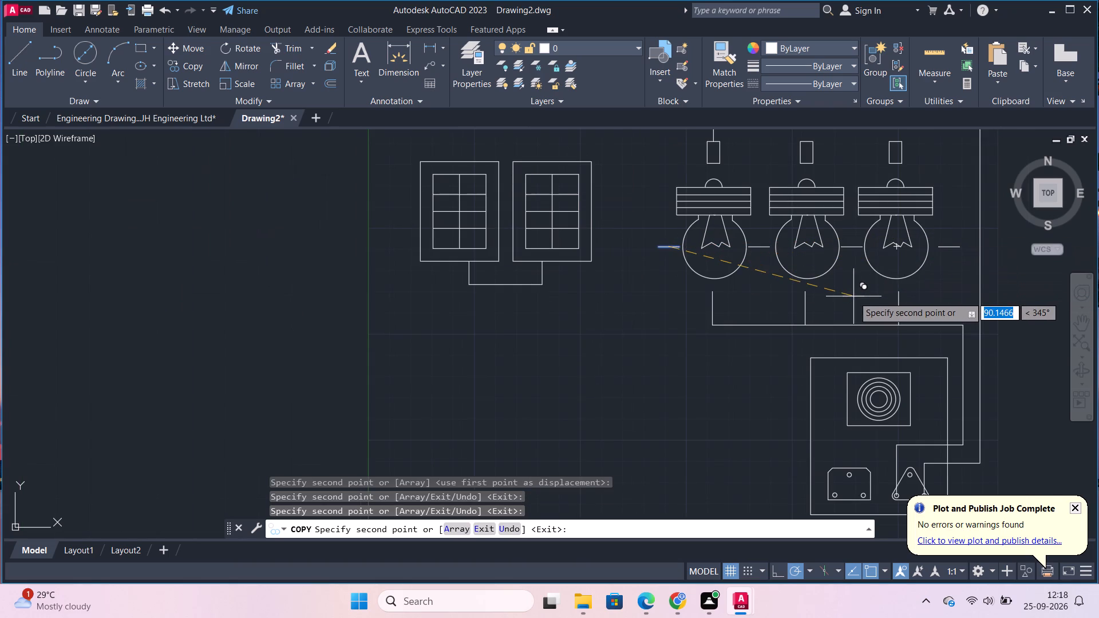
scroll(853, 296, up, 1)
middle_drag(868, 291, 709, 293)
scroll(864, 270, up, 1)
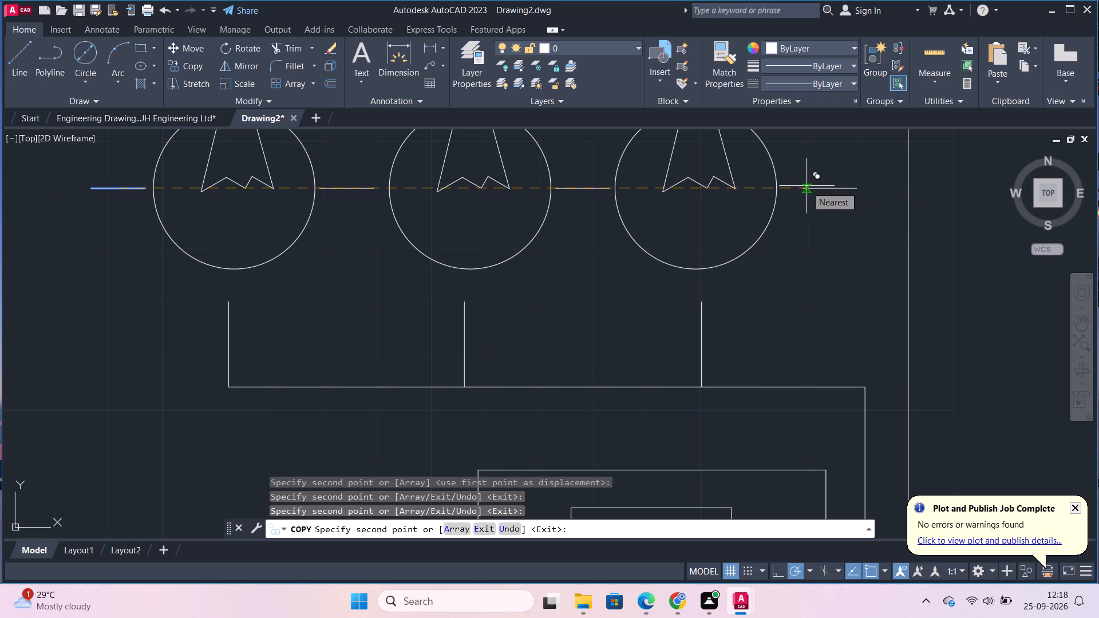
click(813, 188)
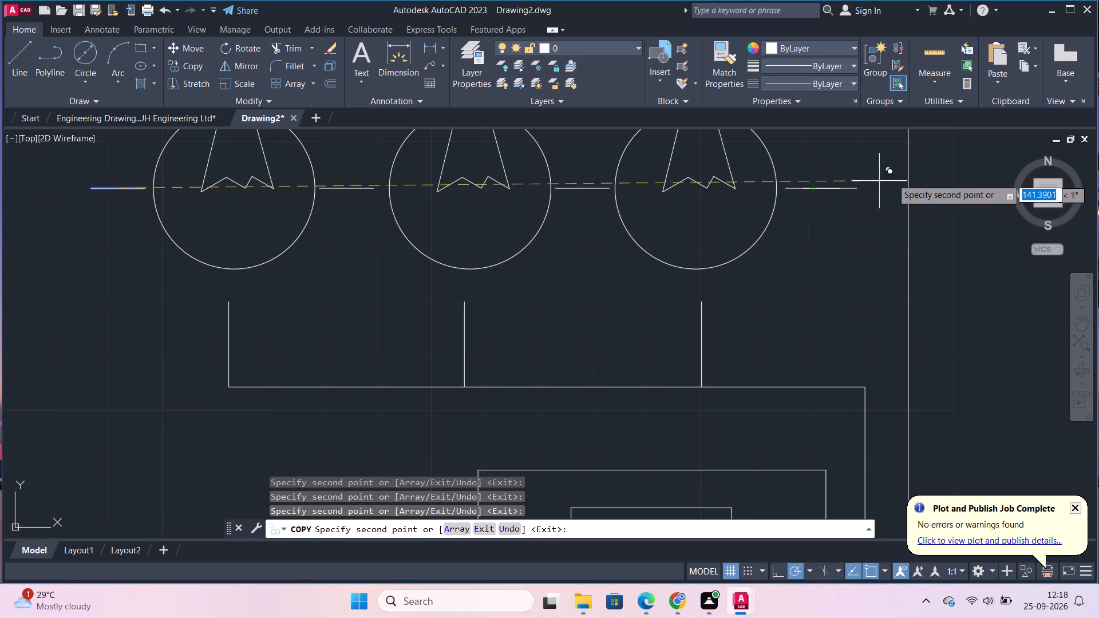
key(Escape)
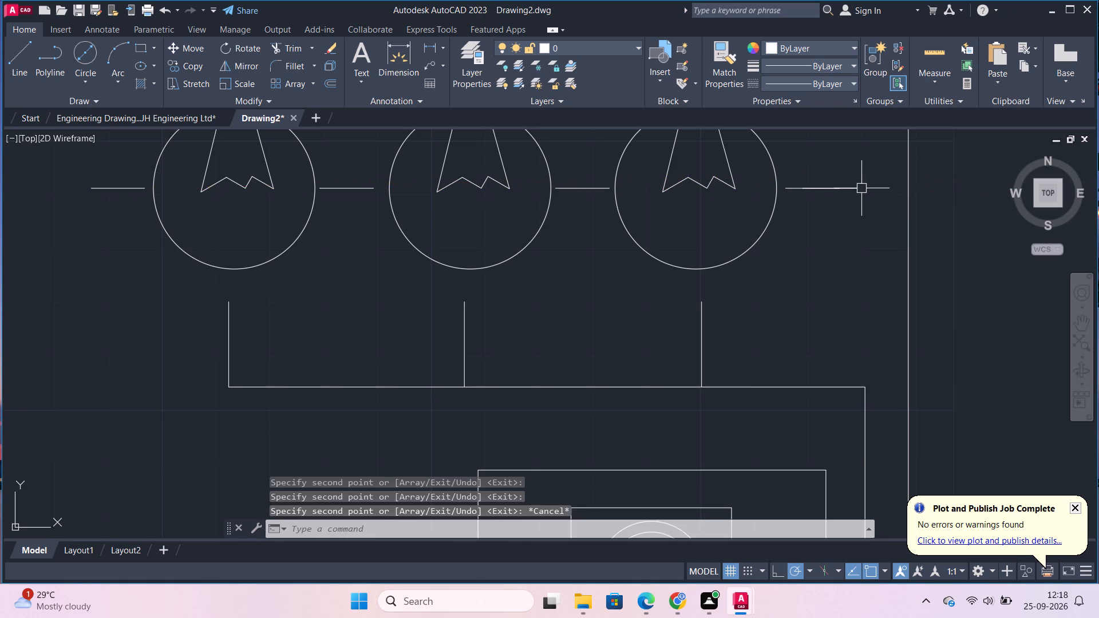
click(859, 188)
key(e)
key(Return)
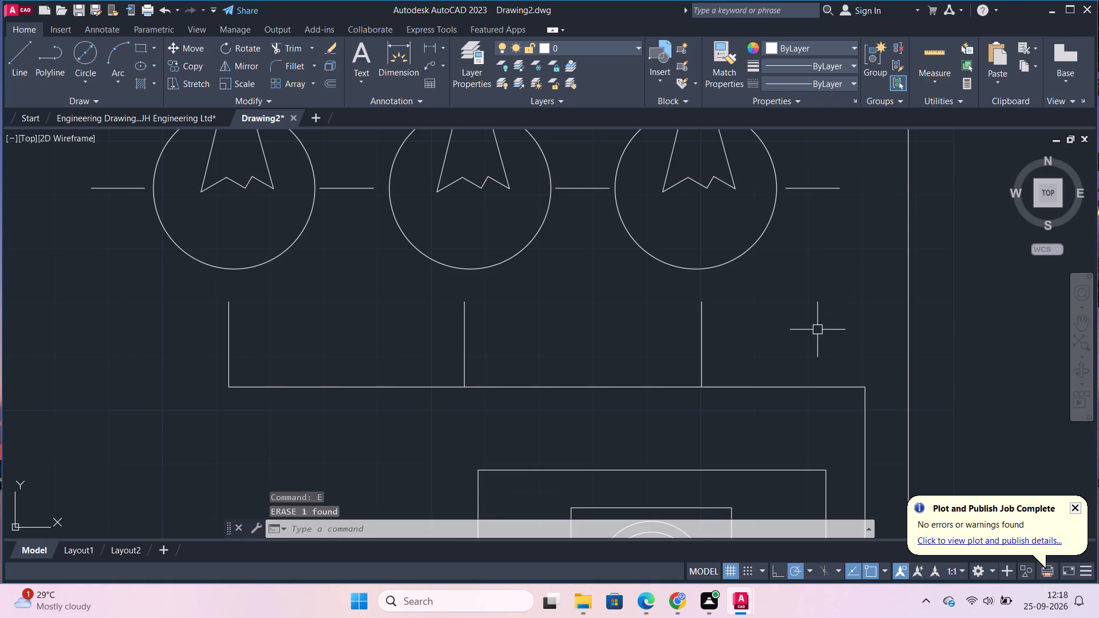
Draw a slanted line 10 units long, running outward and down from the leftmost bulb's lower-left edge.
scroll(817, 330, down, 2)
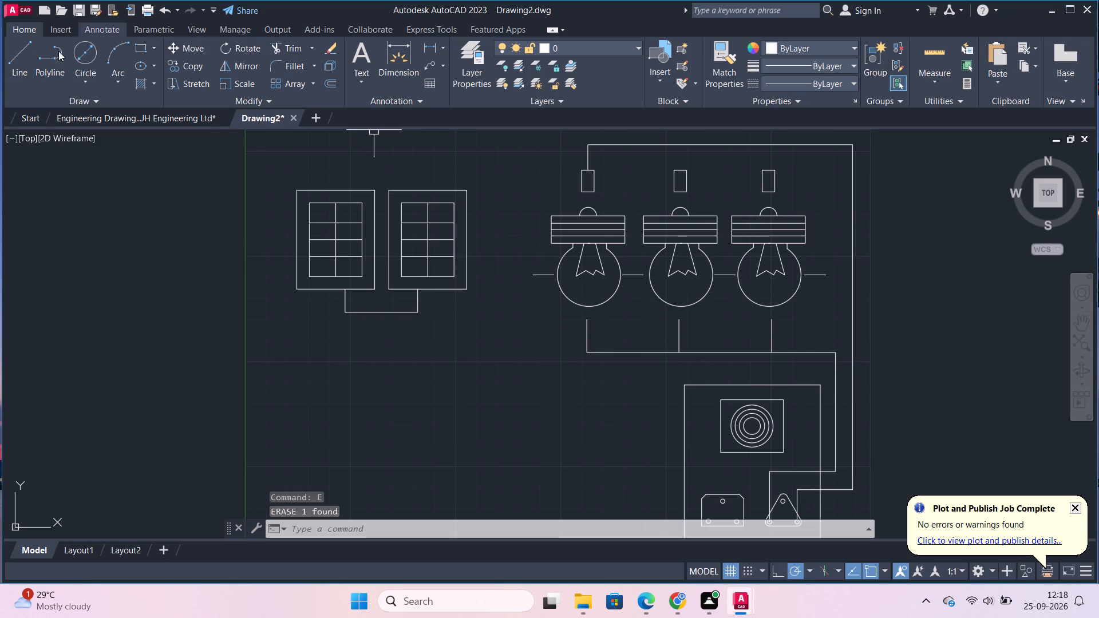
click(23, 54)
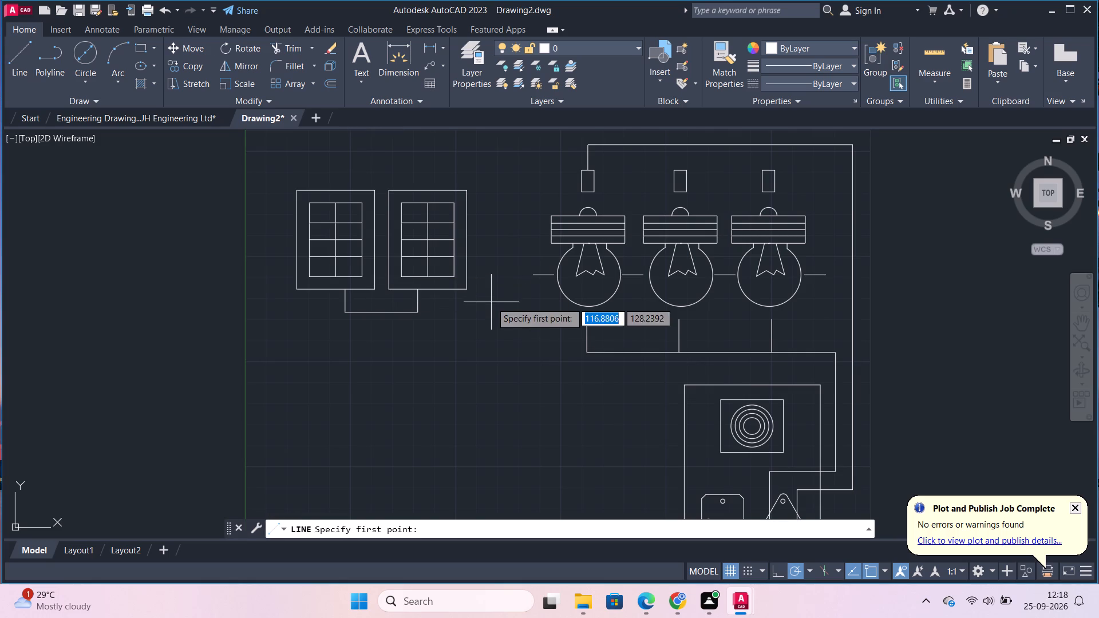
click(561, 298)
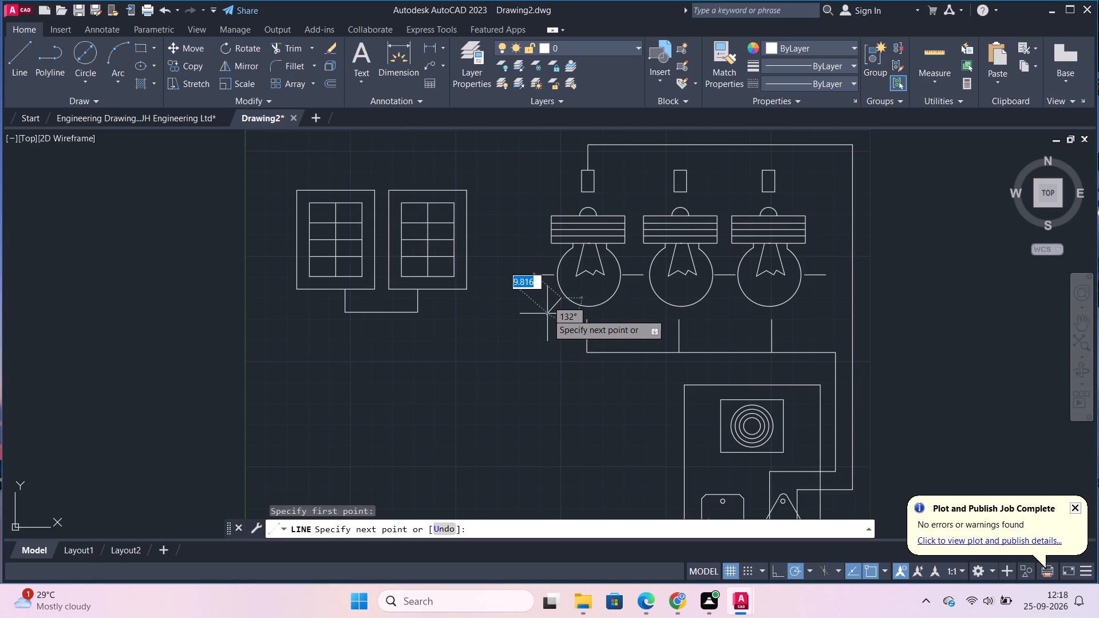
text(10)
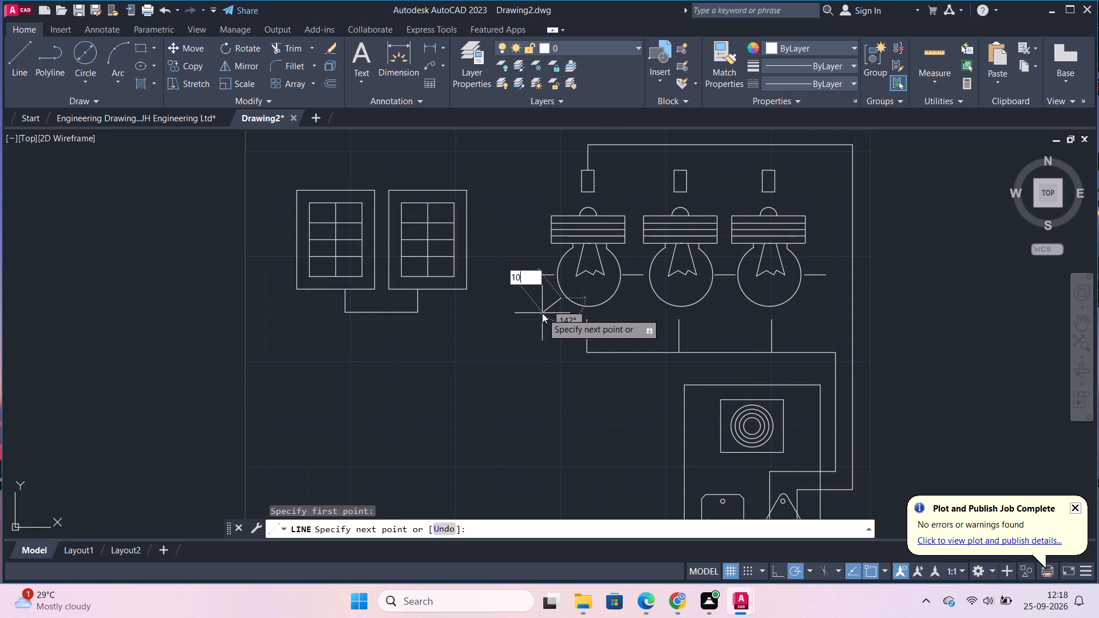
key(Return)
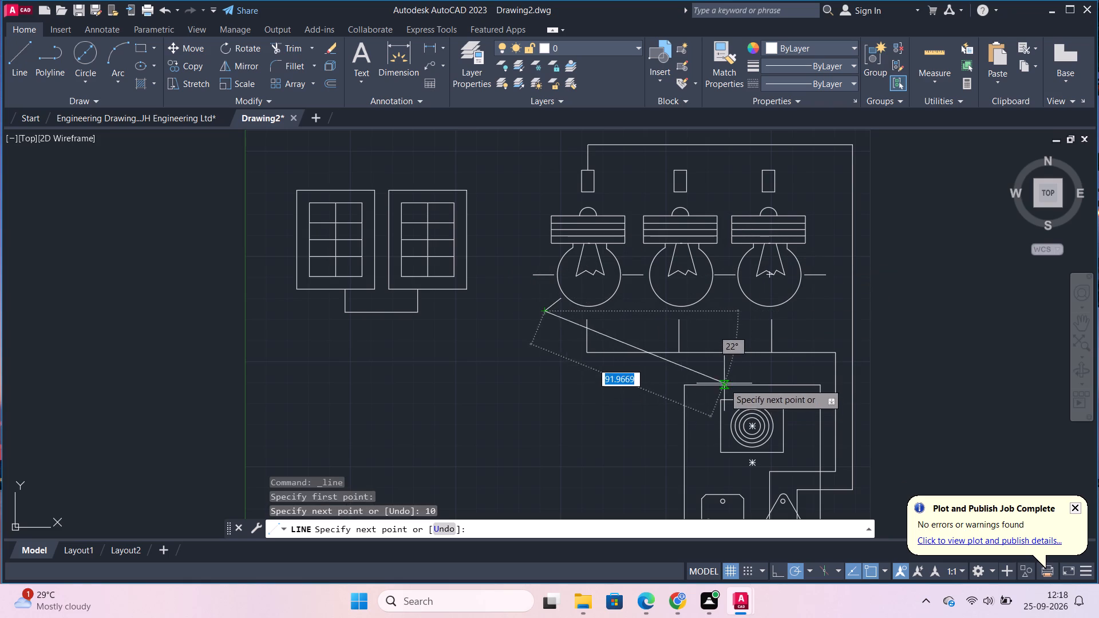
key(Escape)
Mirror the slanted line about the leftmost bulb's vertical centre axis, keeping the original.
click(554, 305)
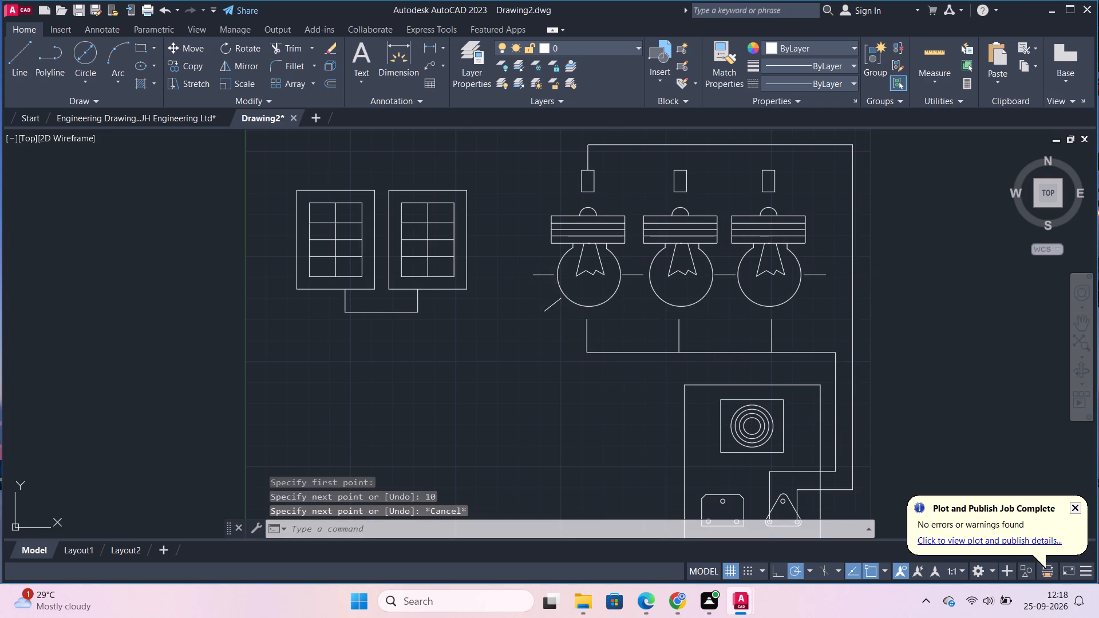
text(MI)
key(Return)
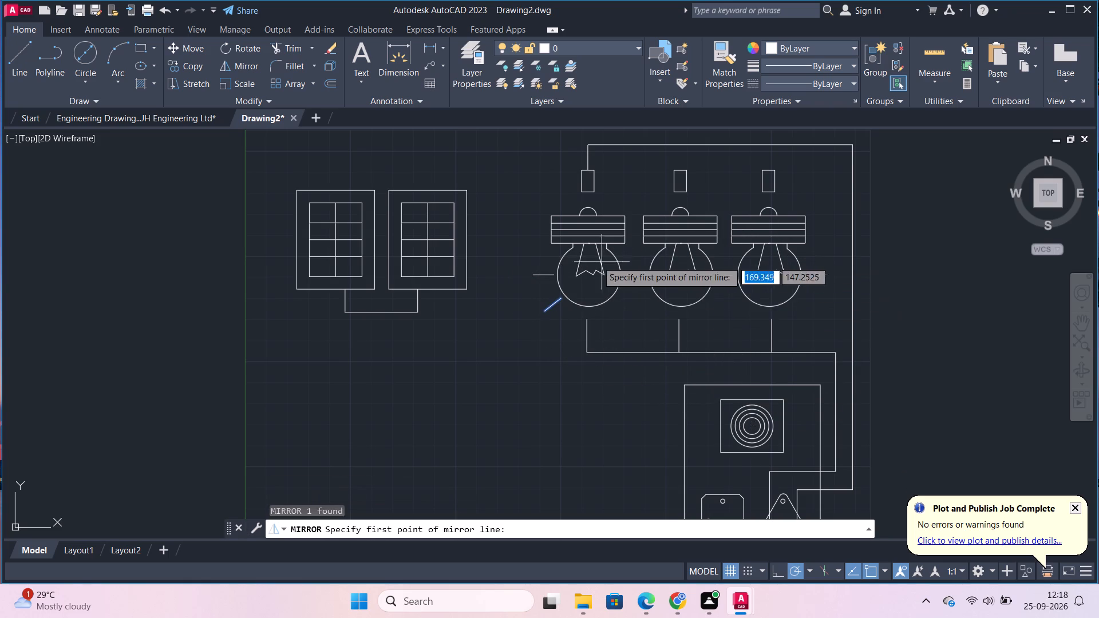
click(588, 307)
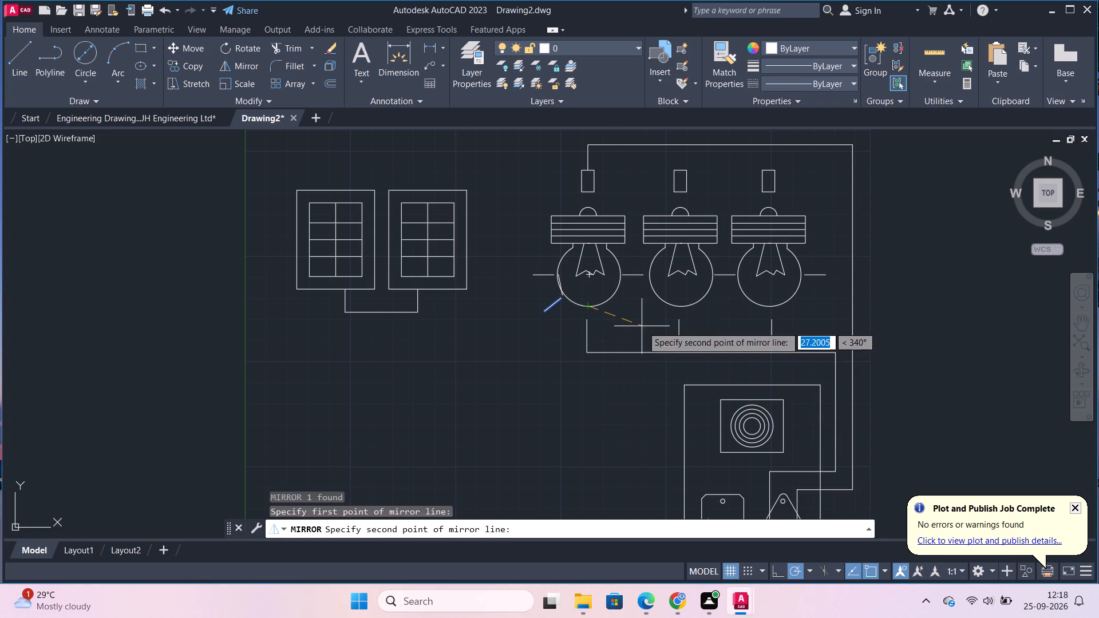
click(588, 409)
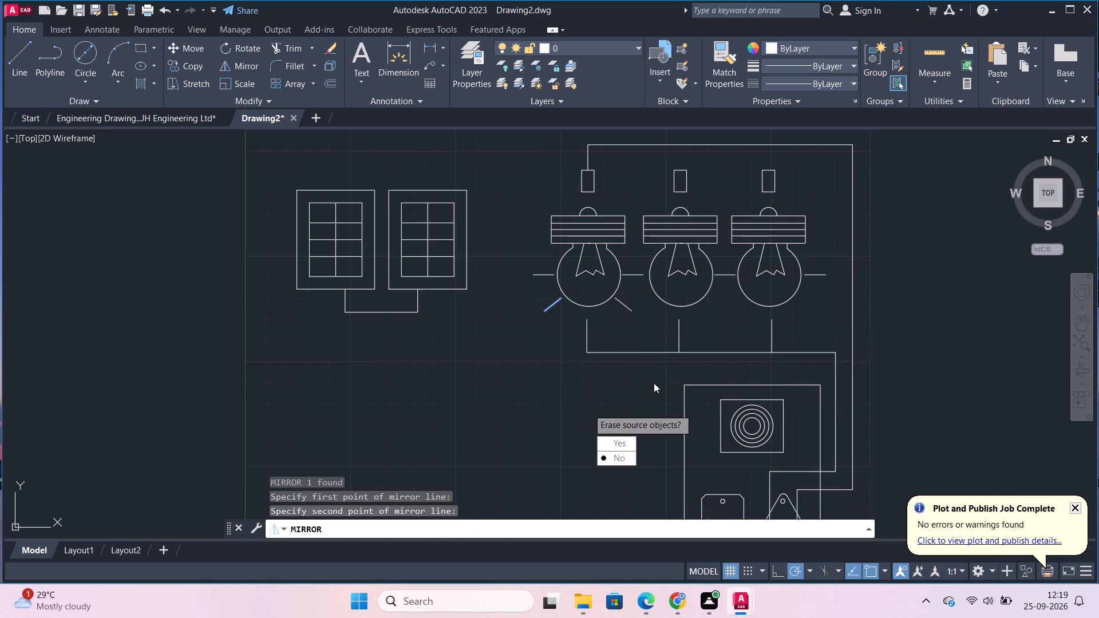
drag(613, 458, 588, 409)
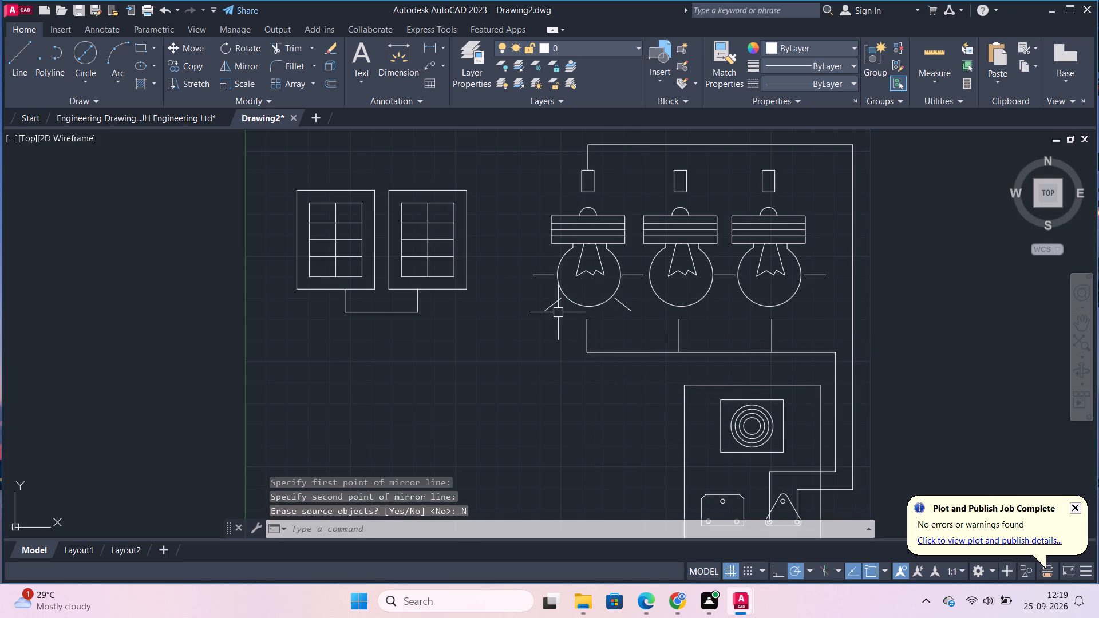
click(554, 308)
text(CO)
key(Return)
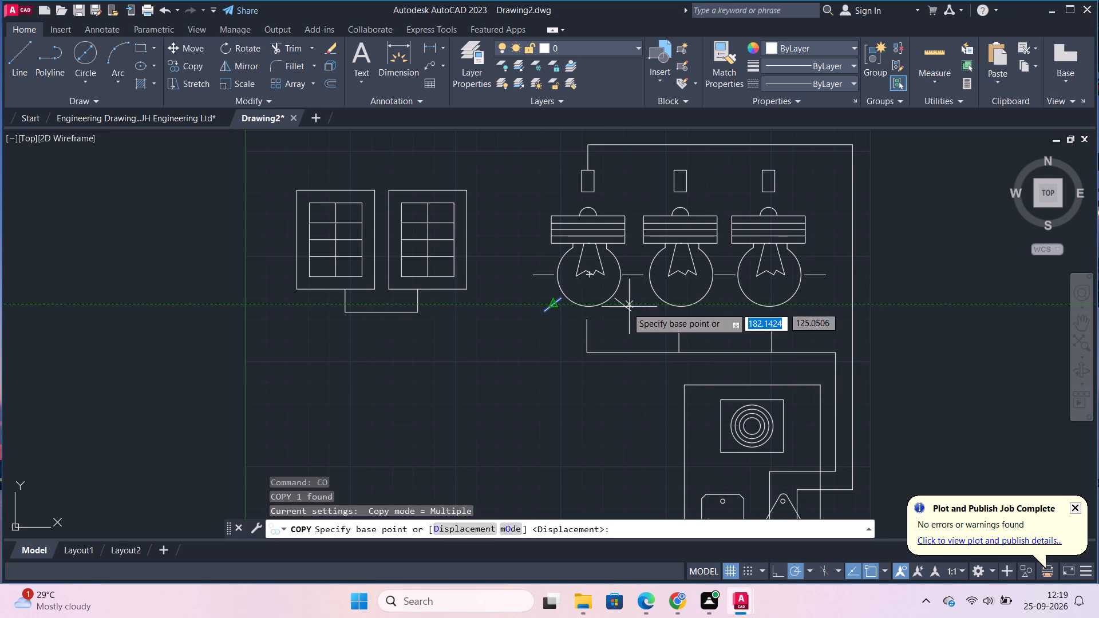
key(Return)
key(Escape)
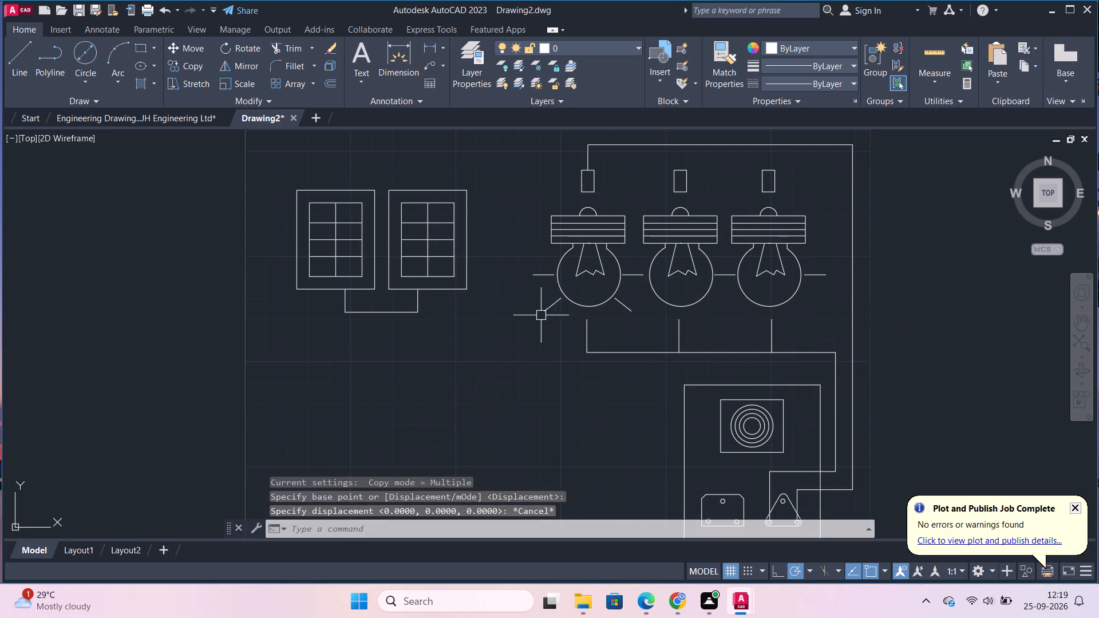
Copy the leftmost bulb's lower-left slanted line about 46 and 87 units rightward, to the lower left of the middle and right bulbs.
click(544, 307)
key(v)
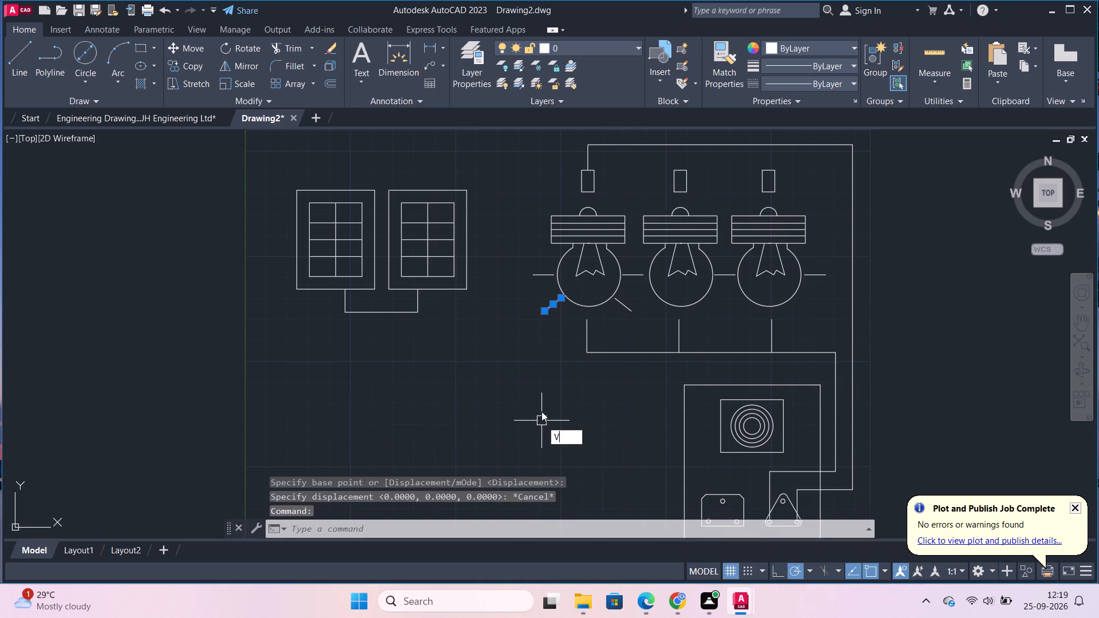
key(BackSpace)
text(CO)
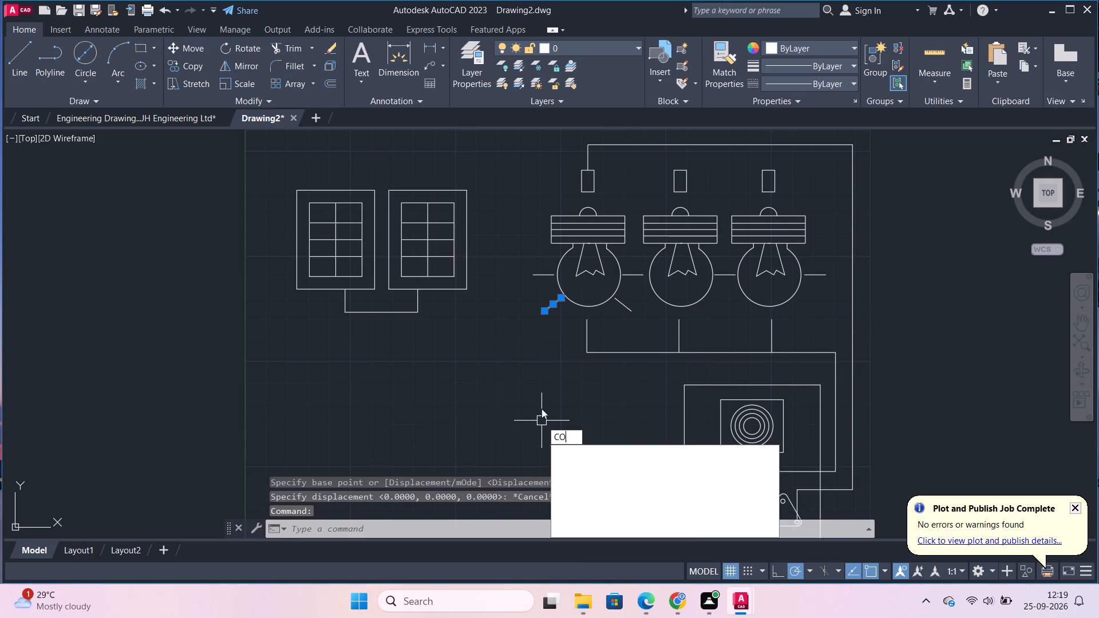
key(Return)
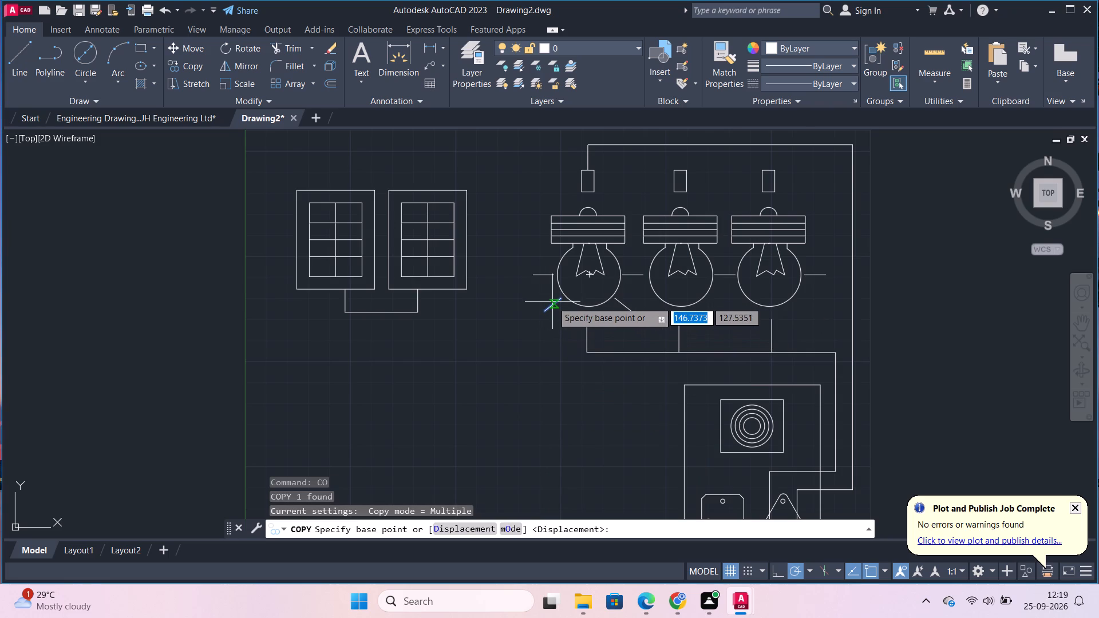
scroll(552, 302, up, 2)
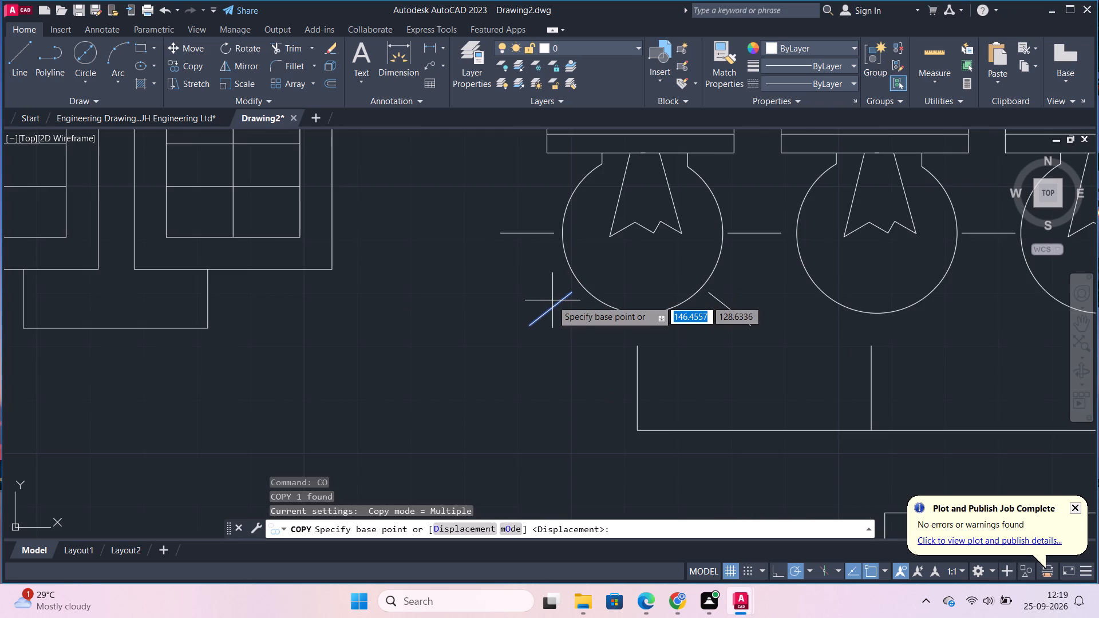
click(551, 311)
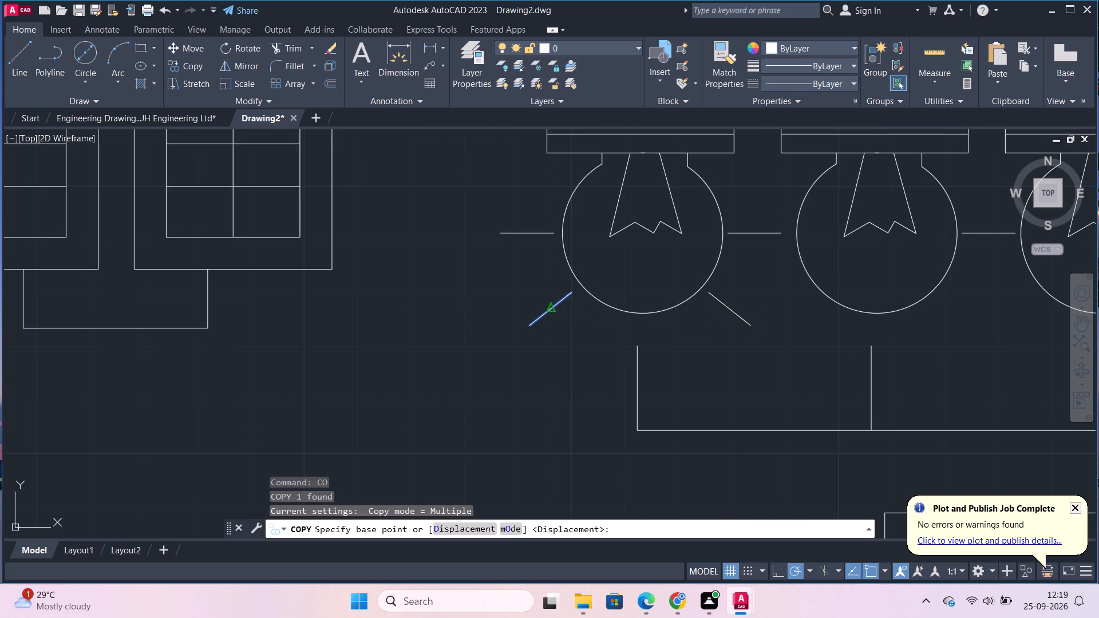
click(795, 310)
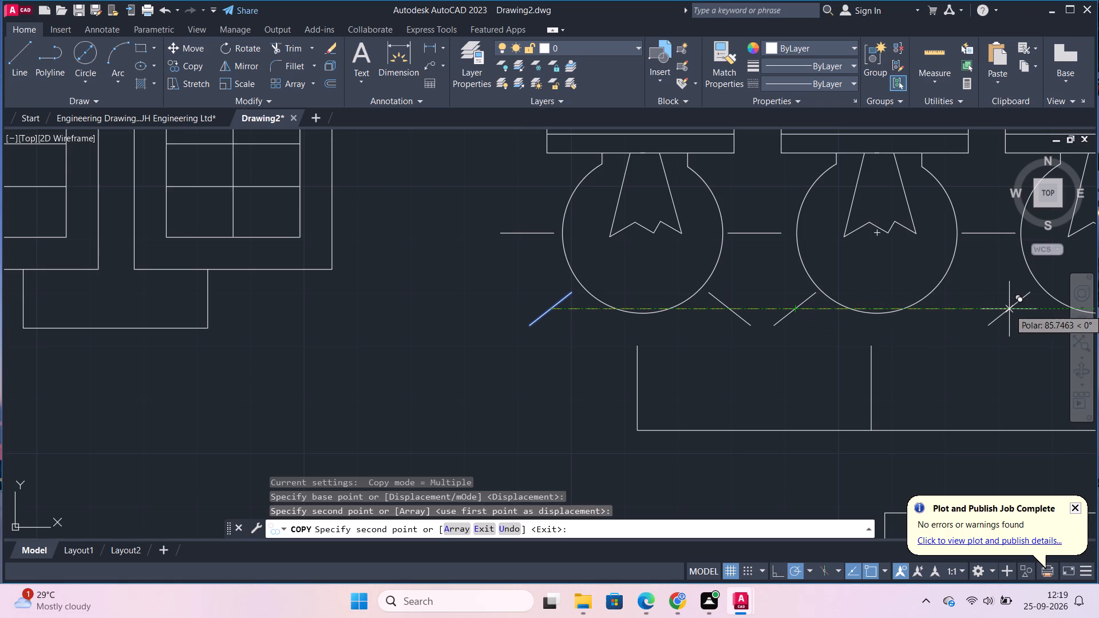
click(1014, 307)
scroll(1002, 328, down, 1)
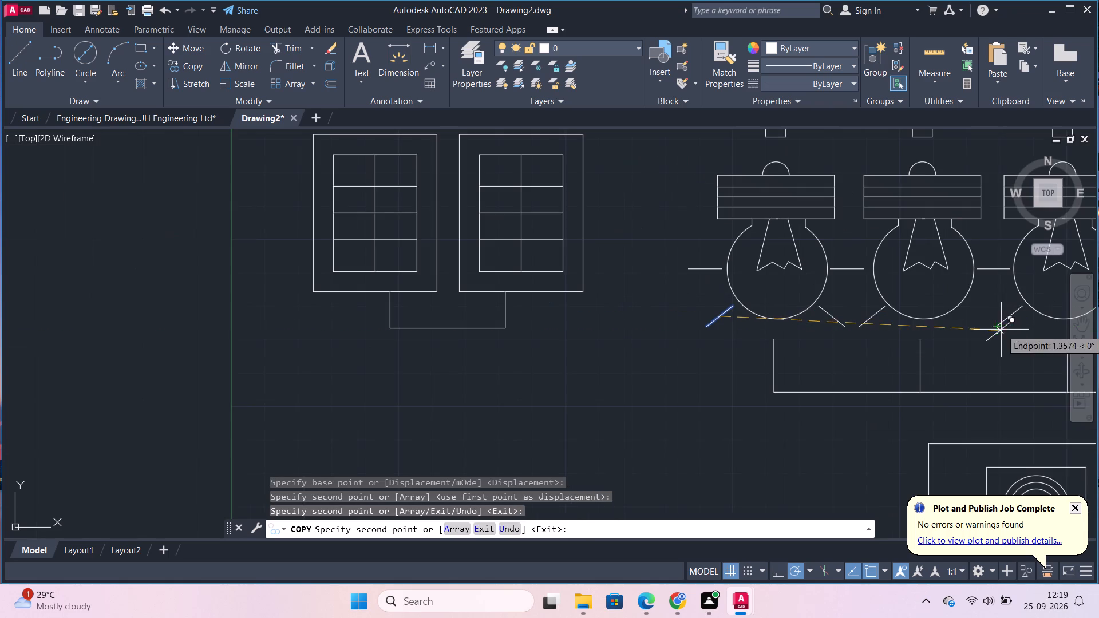
middle_drag(610, 433, 406, 422)
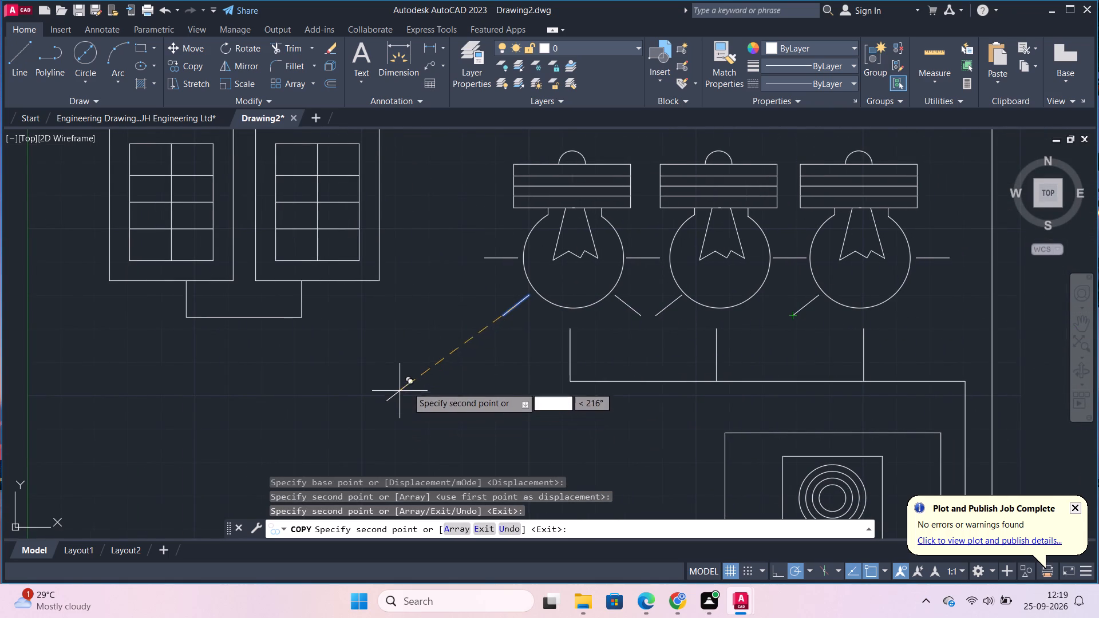
key(Escape)
Copy the leftmost bulb's lower-right slanted line about 44 and 88 units rightward, to the lower right of the middle and right bulbs.
click(634, 307)
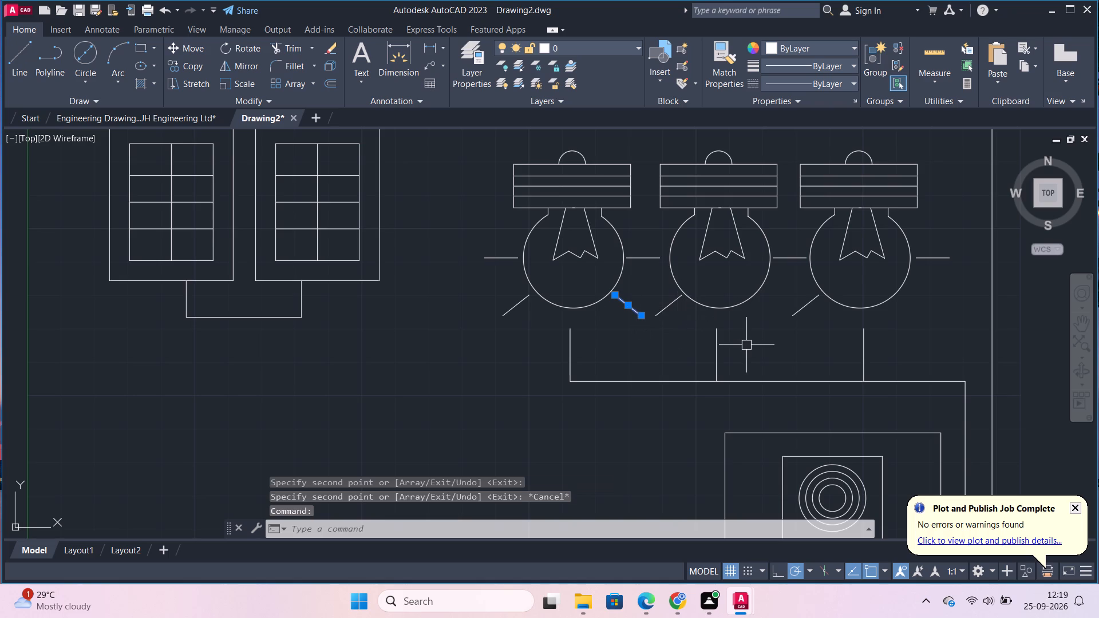
text(CO)
key(Return)
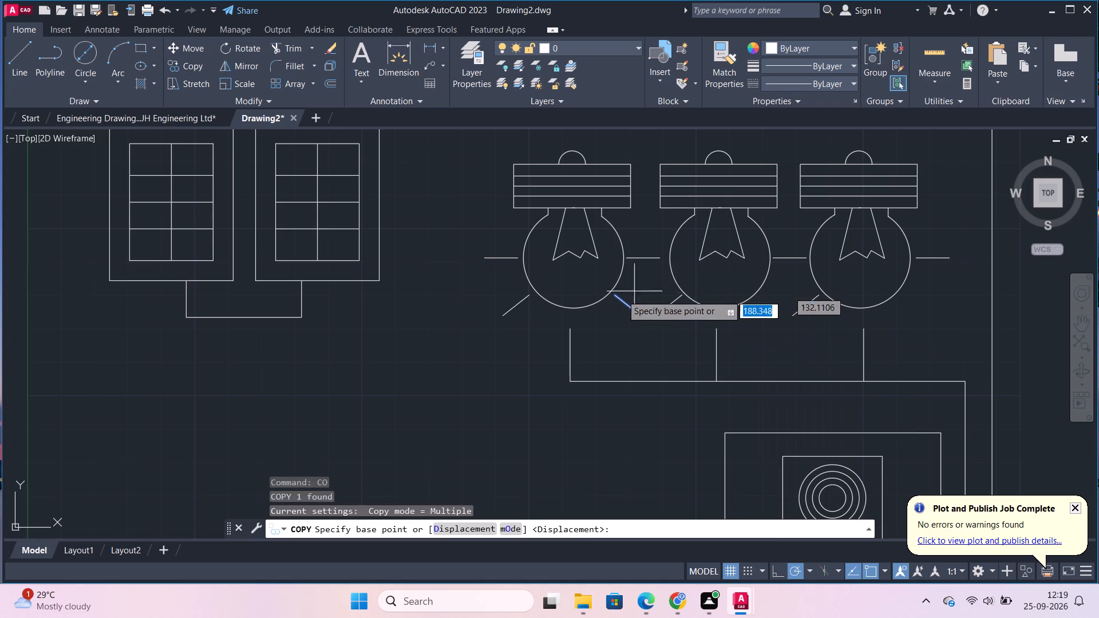
click(627, 303)
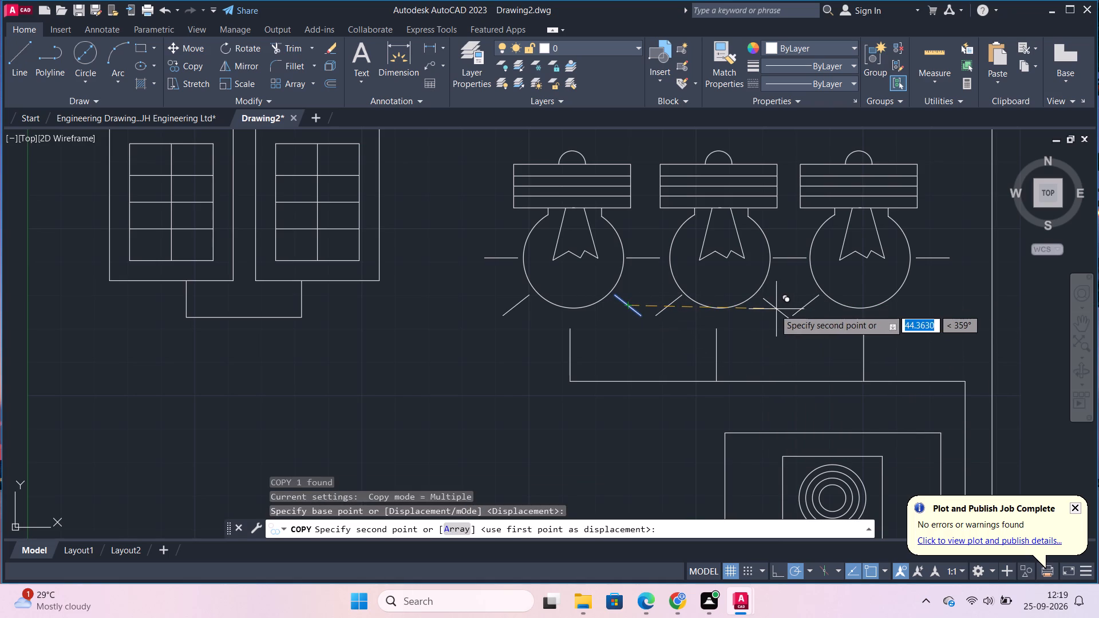
scroll(772, 309, up, 1)
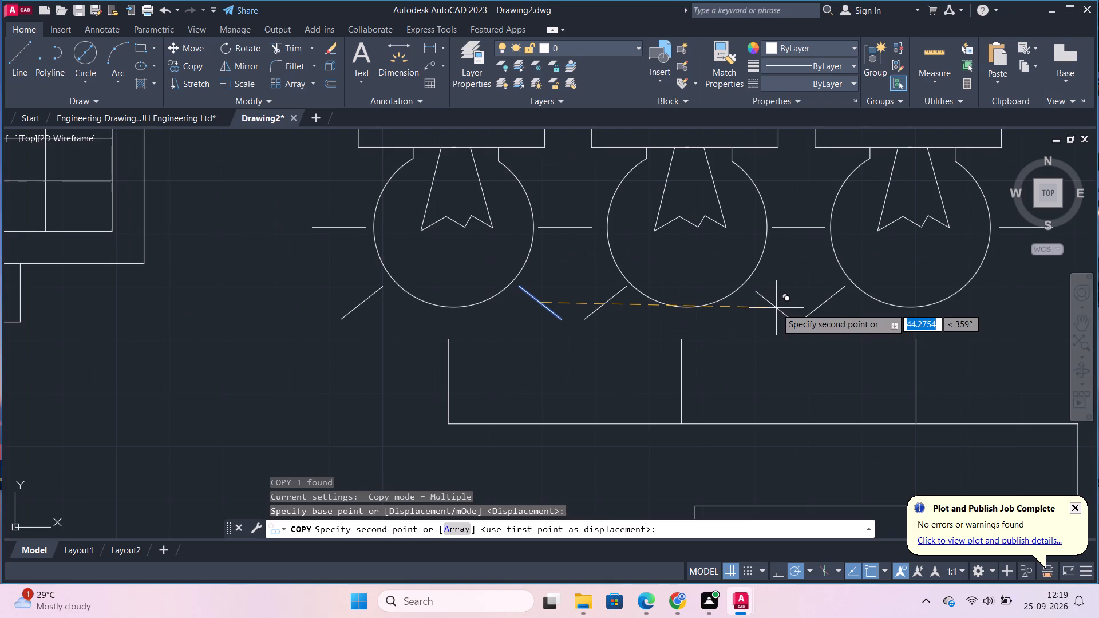
click(775, 304)
scroll(915, 314, down, 1)
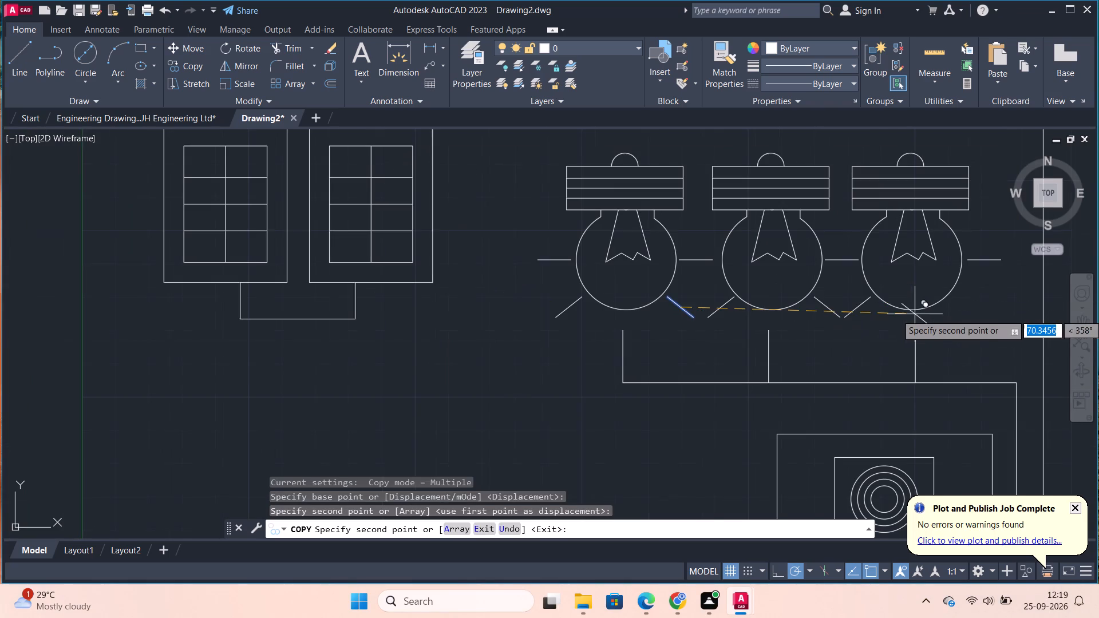
click(972, 305)
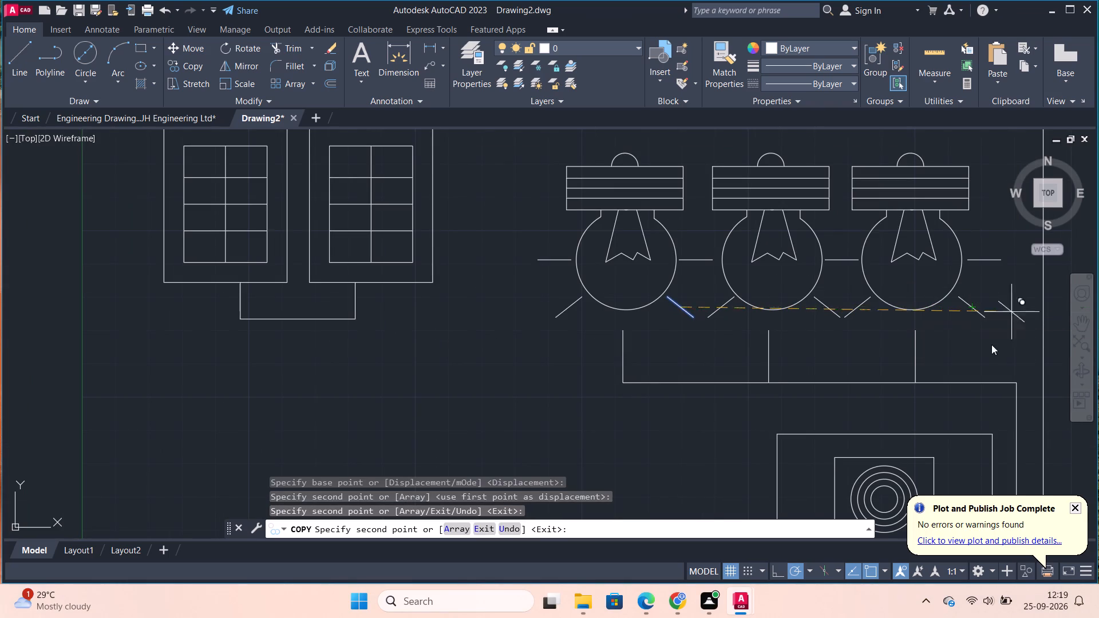
key(Escape)
Draw a rectangle about 58 by 35 units in the empty area below the two connected paned rectangles.
scroll(560, 401, down, 1)
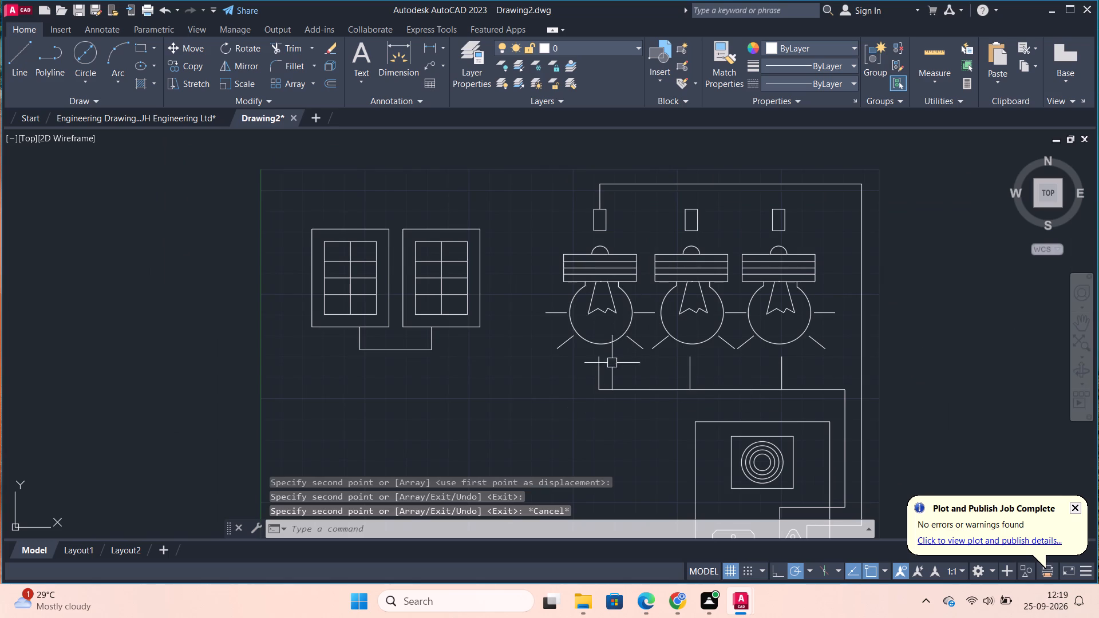
middle_drag(544, 384, 673, 280)
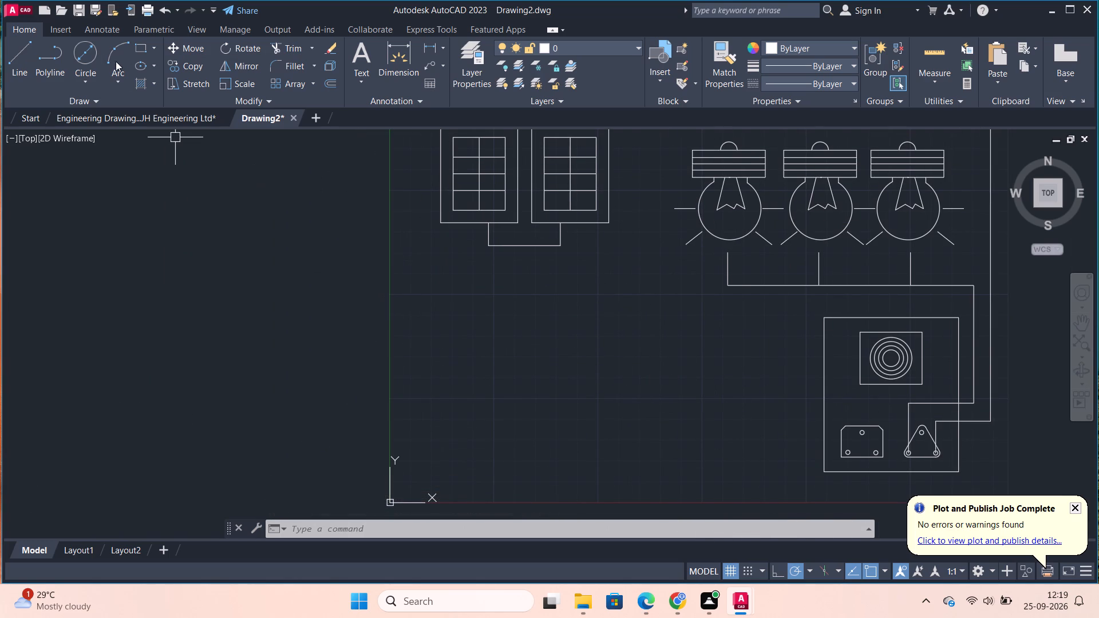
click(139, 49)
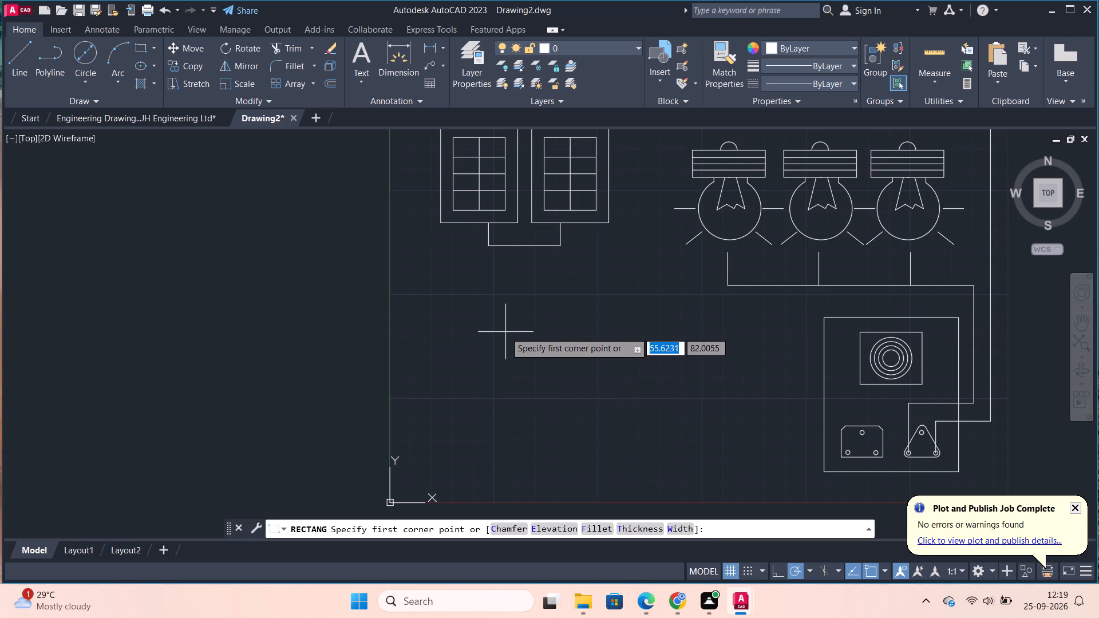
click(481, 319)
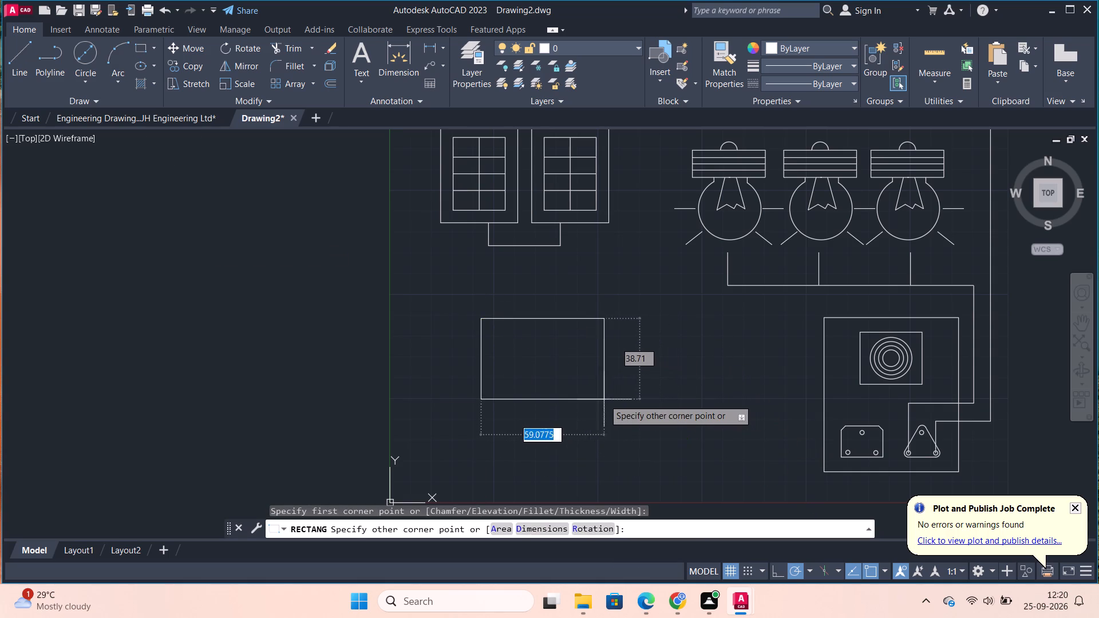
click(601, 393)
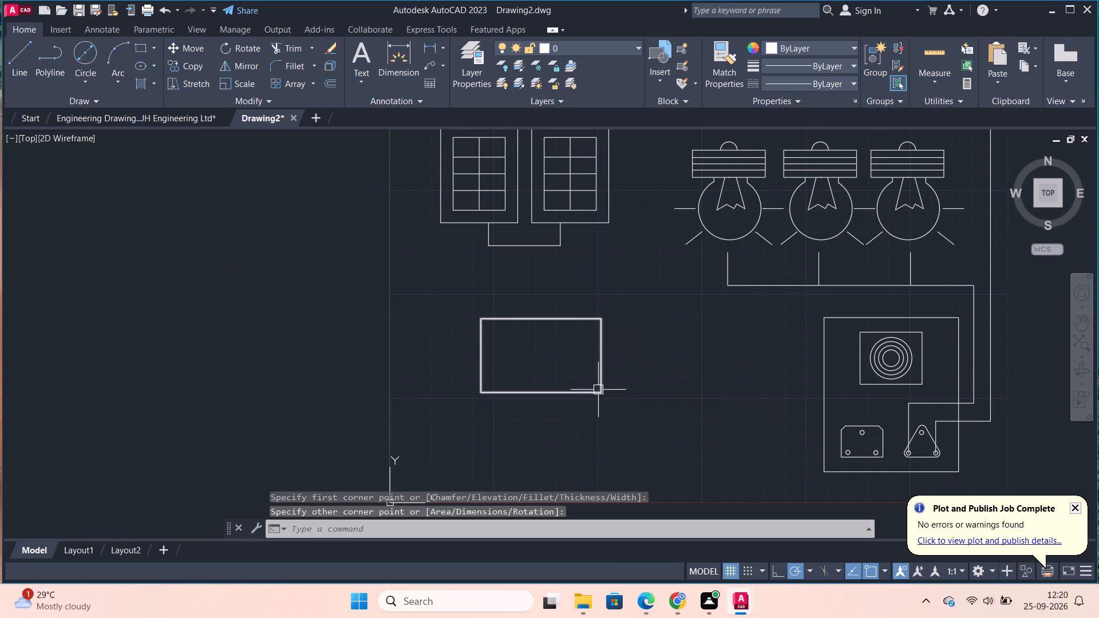
Chamfer the new rectangle's upper-left corner with length 2 and angle 45.
text(CH)
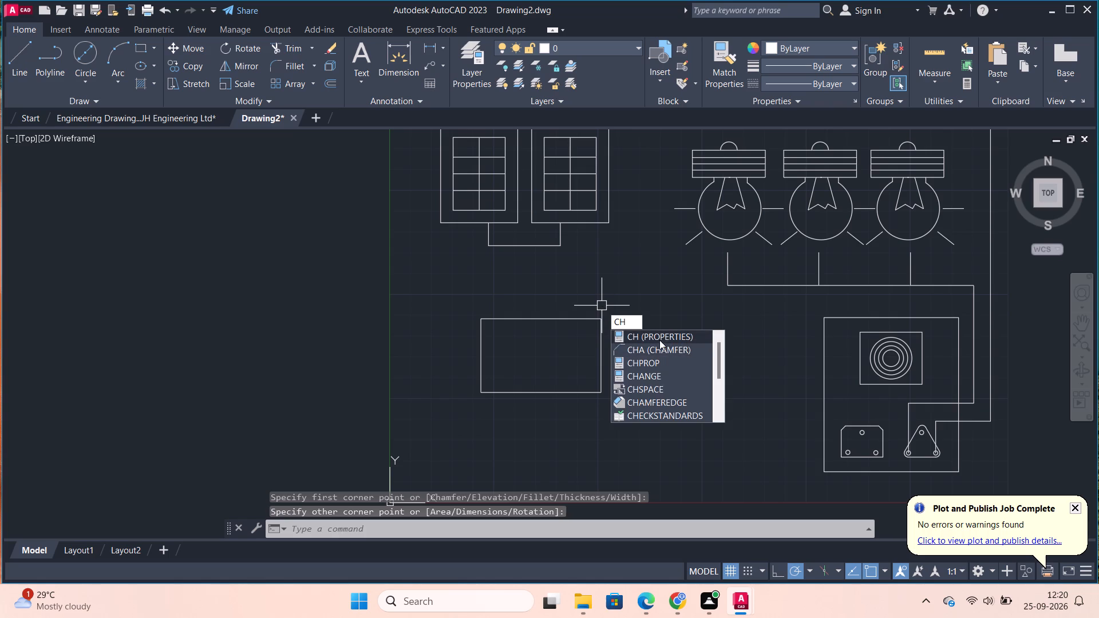
click(649, 351)
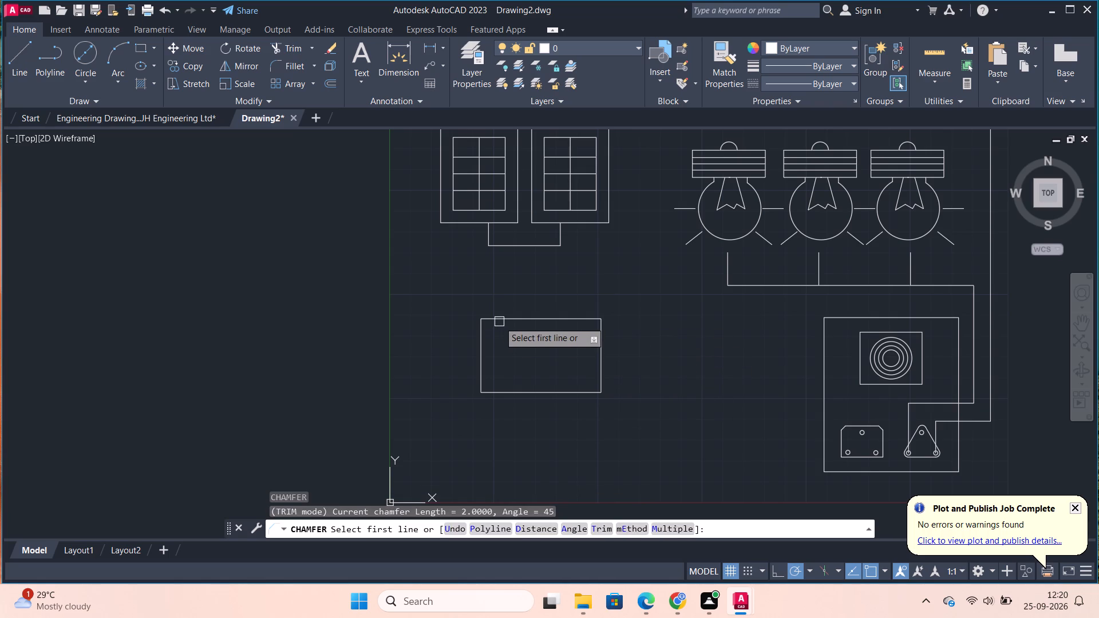
click(499, 322)
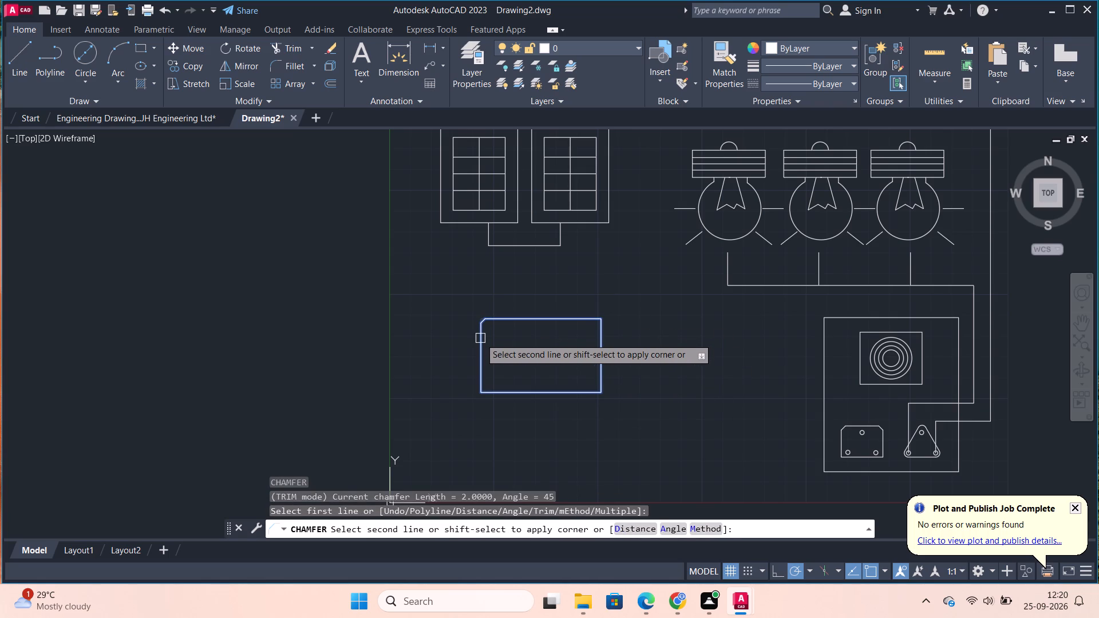
click(480, 338)
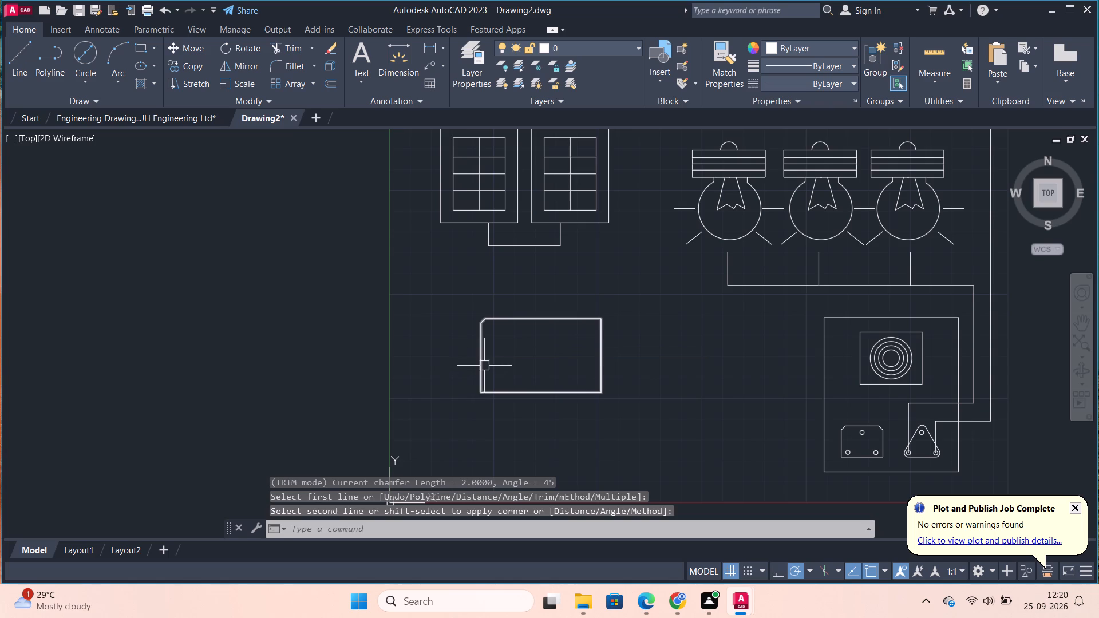
Chamfer the rectangle's remaining three corners in multiple mode with the same length 2 and angle 45.
key(space)
click(668, 525)
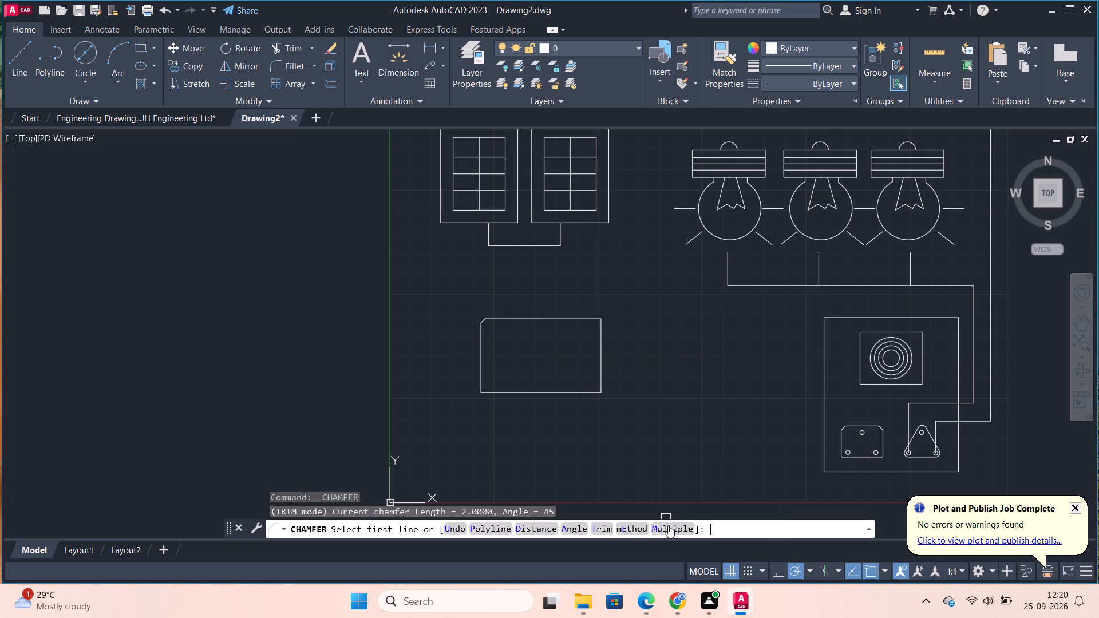
click(484, 360)
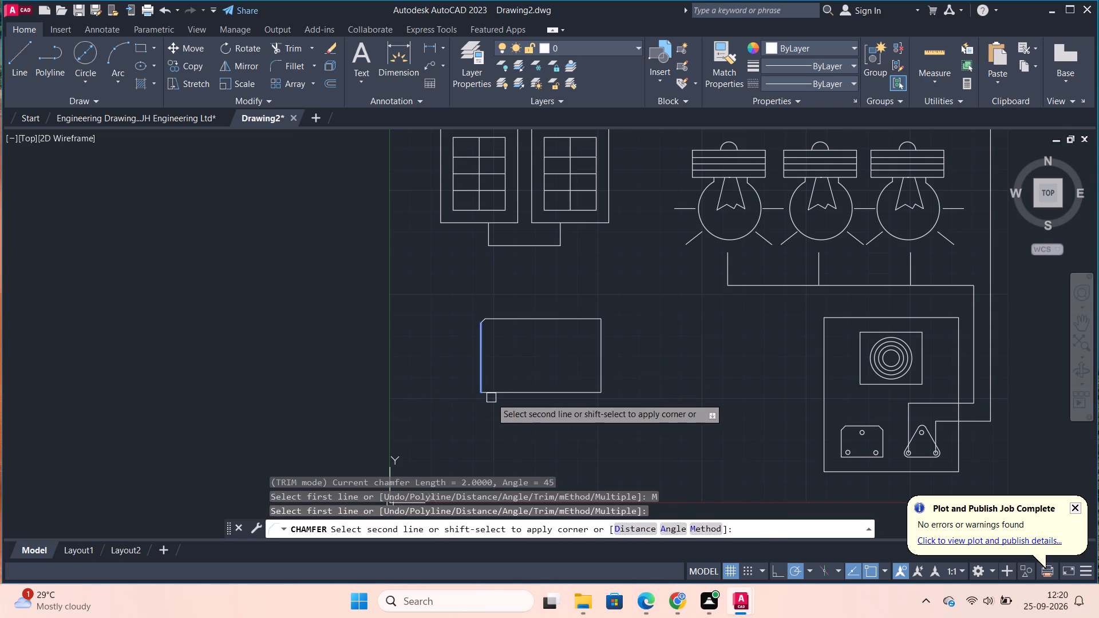
click(491, 398)
click(494, 394)
click(604, 365)
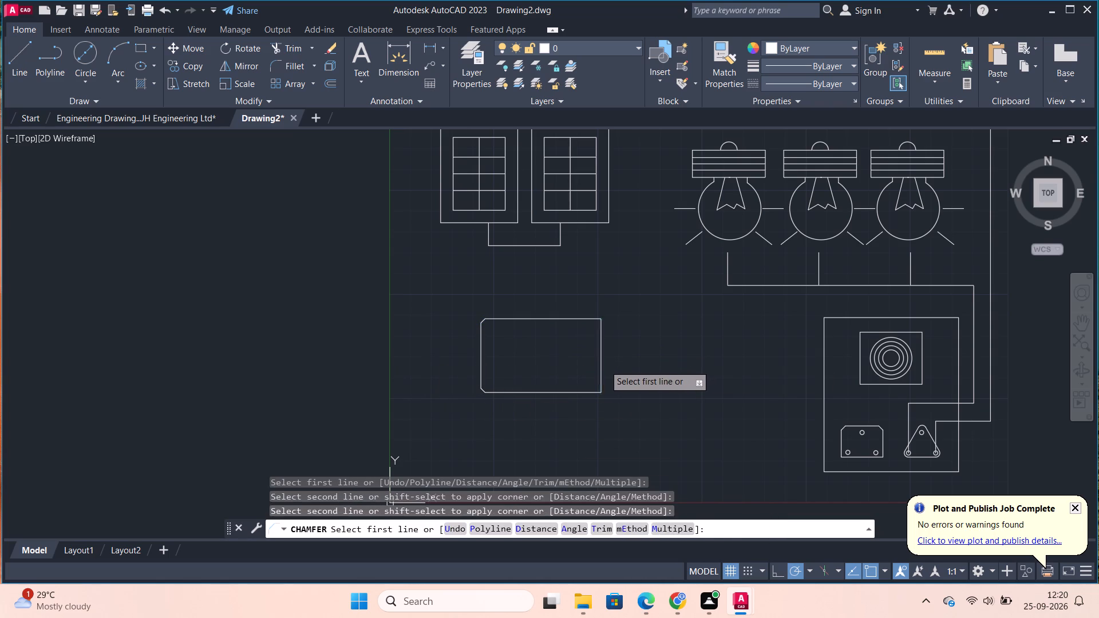
click(582, 394)
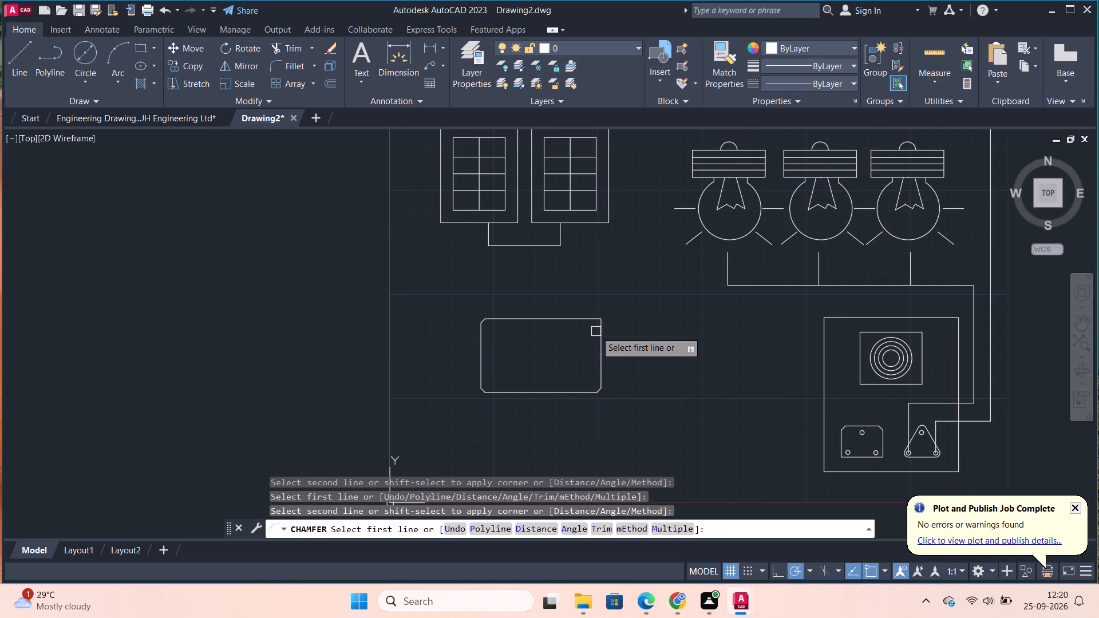
click(596, 337)
click(596, 343)
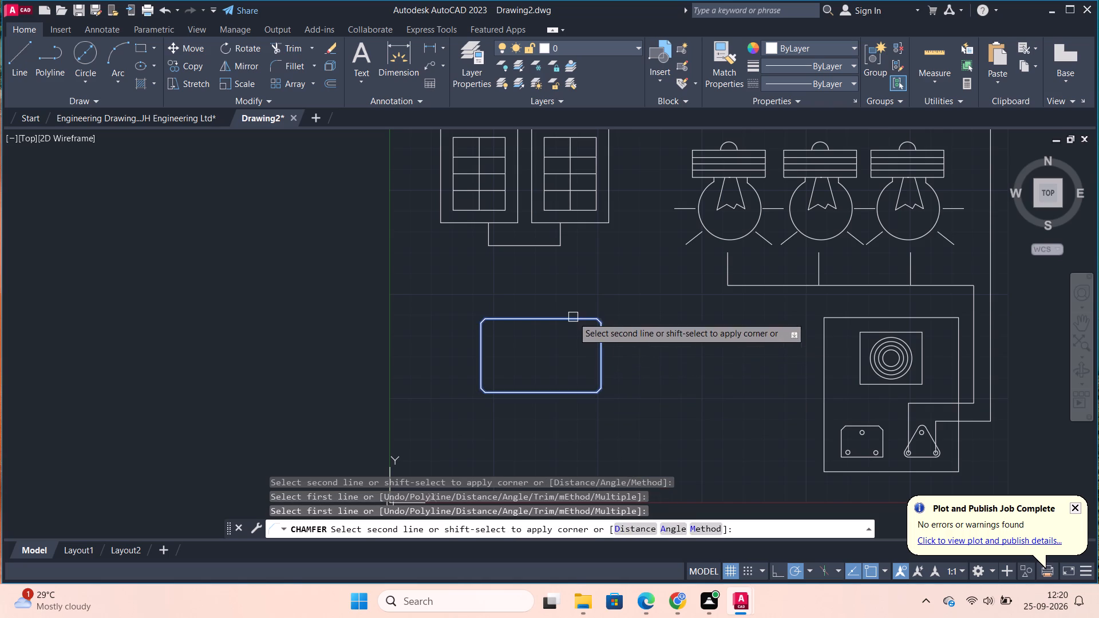
click(573, 317)
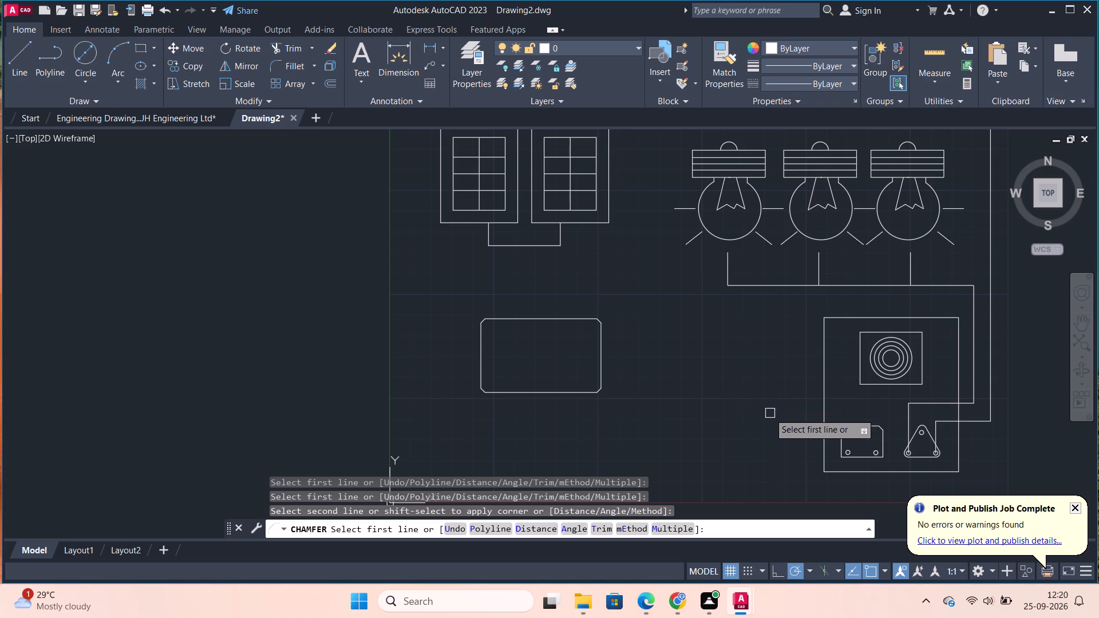
scroll(703, 363, down, 1)
scroll(746, 399, up, 1)
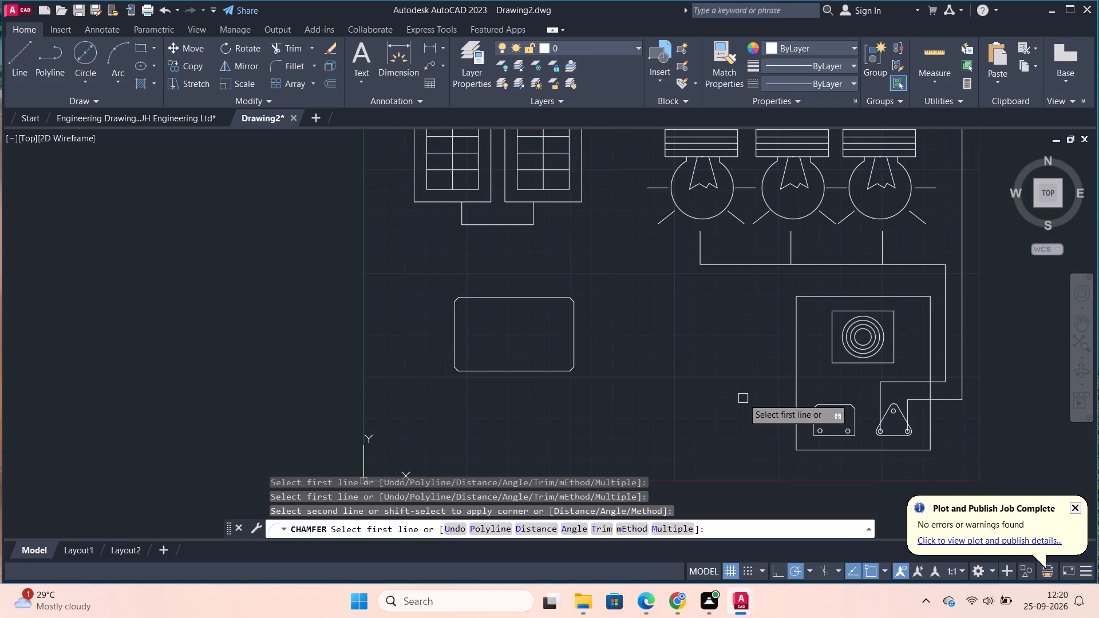
middle_drag(743, 398, 709, 357)
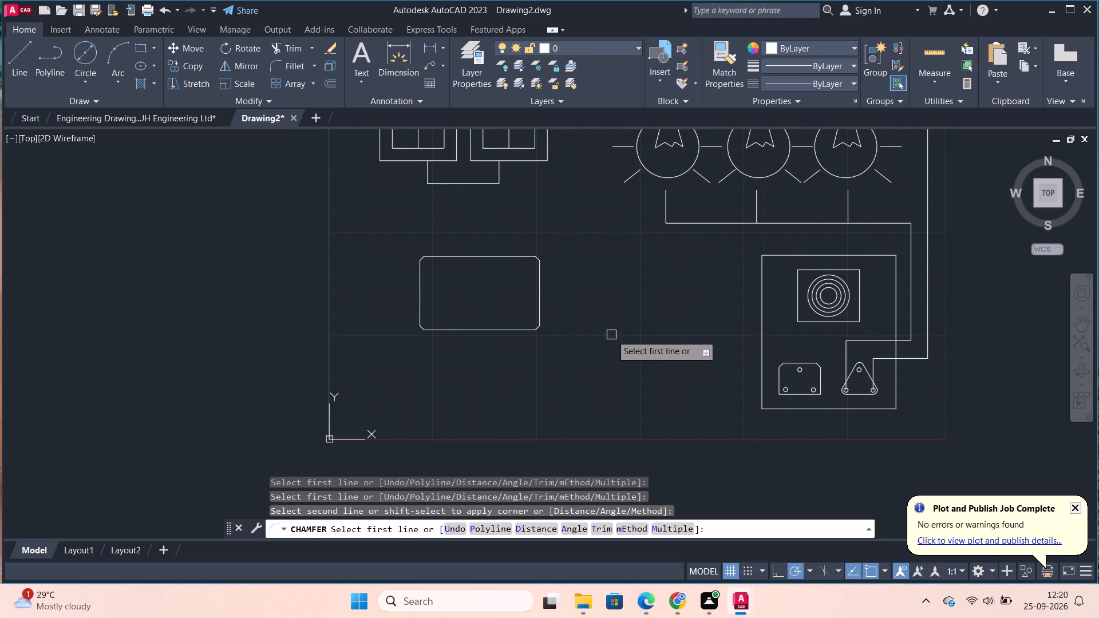
key(Escape)
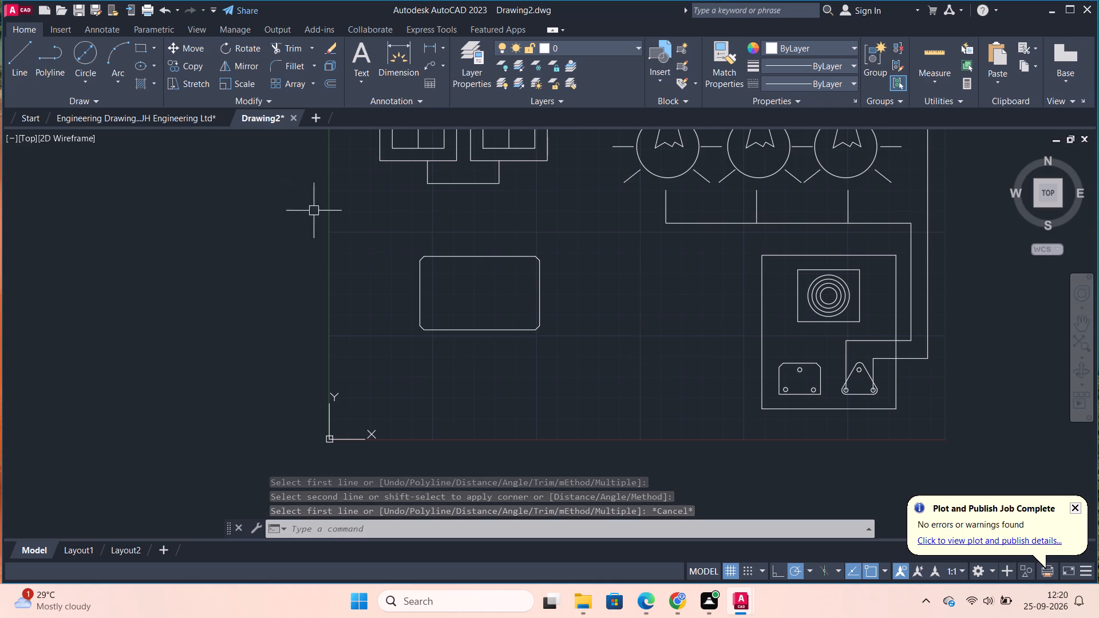
Draw two vertical lines inside the chamfered rectangle, joining the upper and lower chamfer ends near its left and right sides.
click(26, 50)
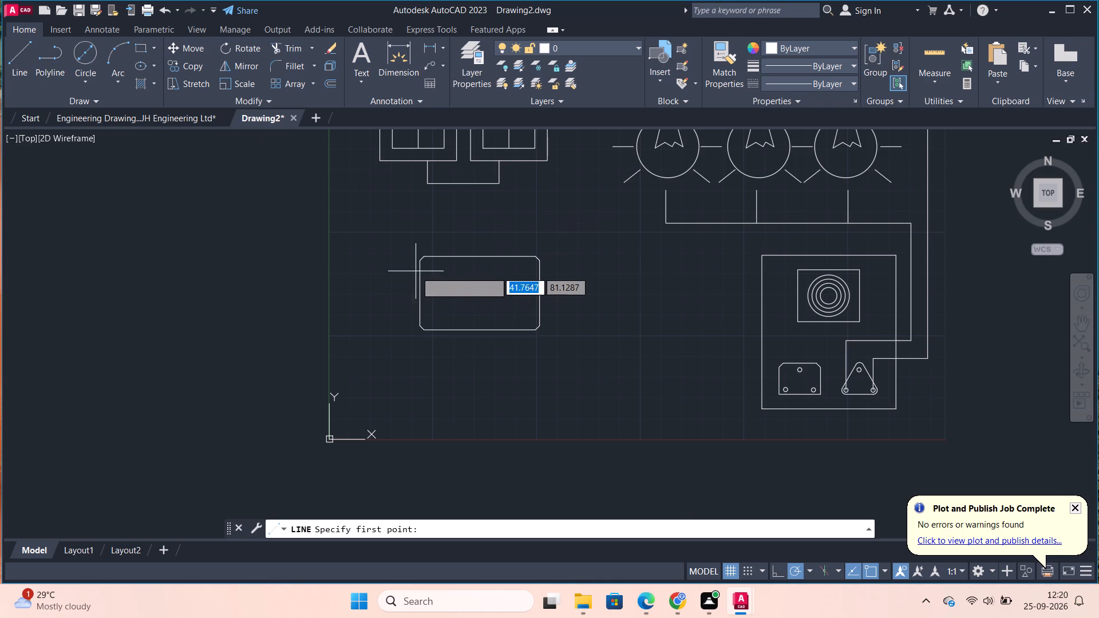
scroll(418, 270, up, 2)
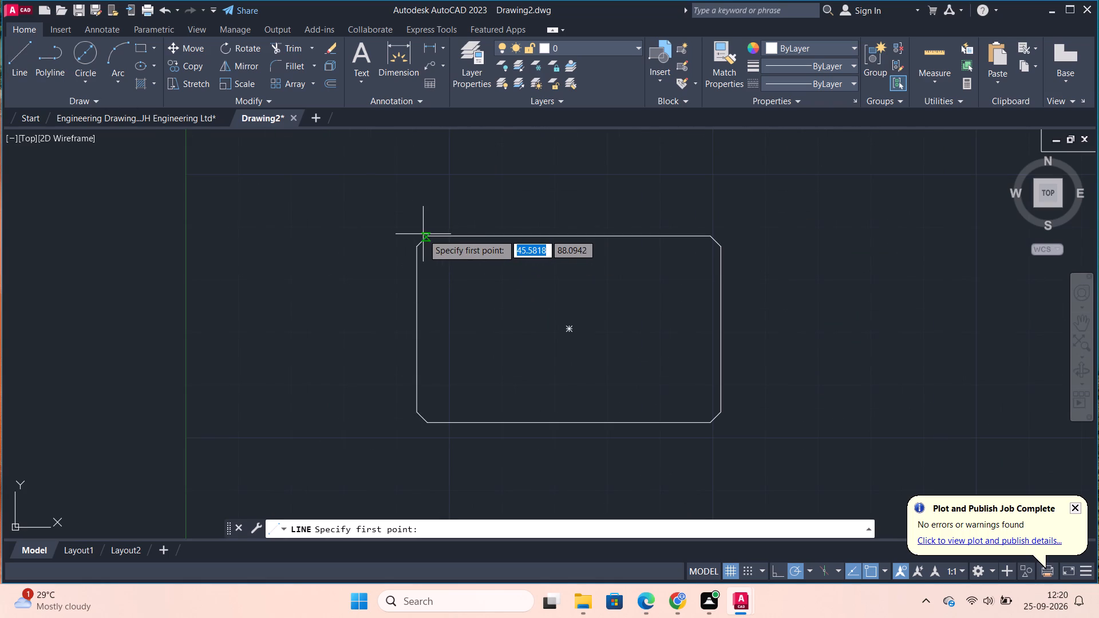
click(426, 234)
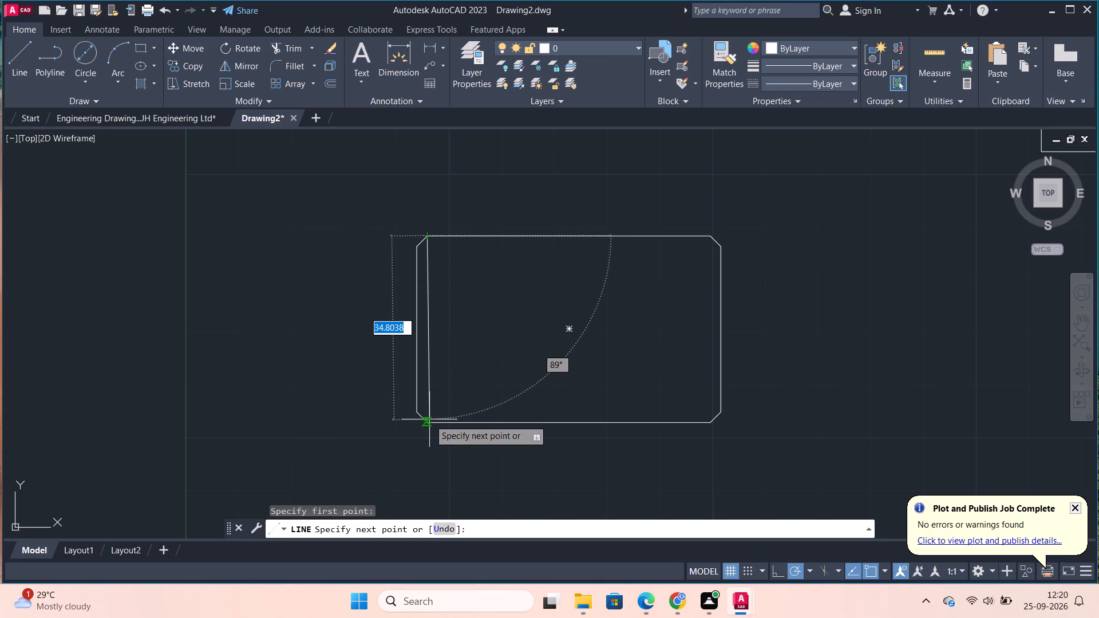
click(429, 419)
key(Escape)
key(space)
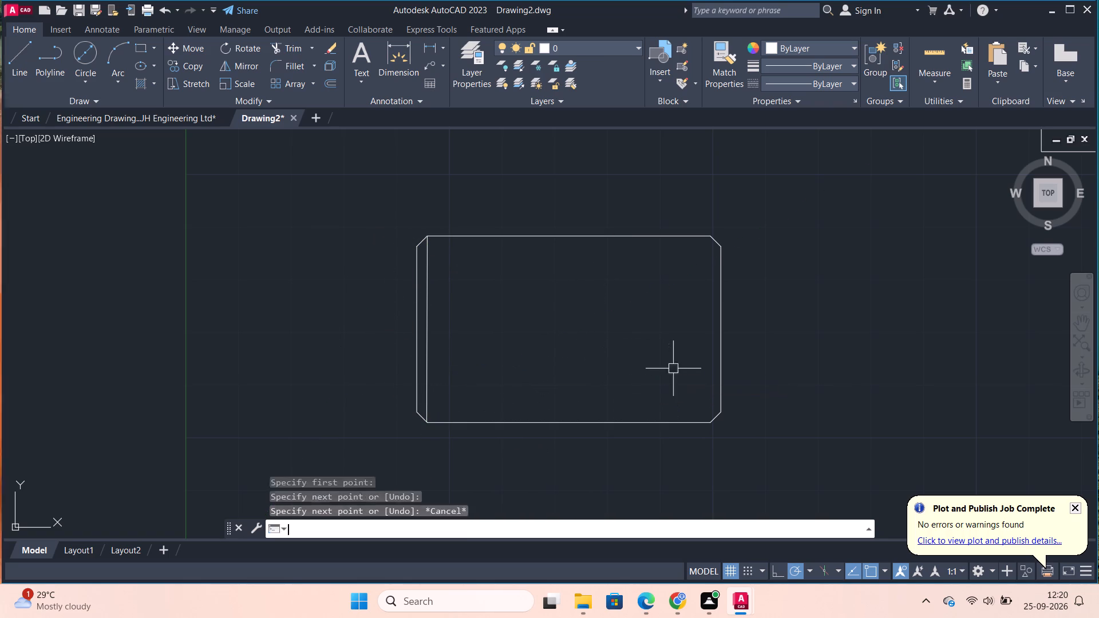
click(710, 234)
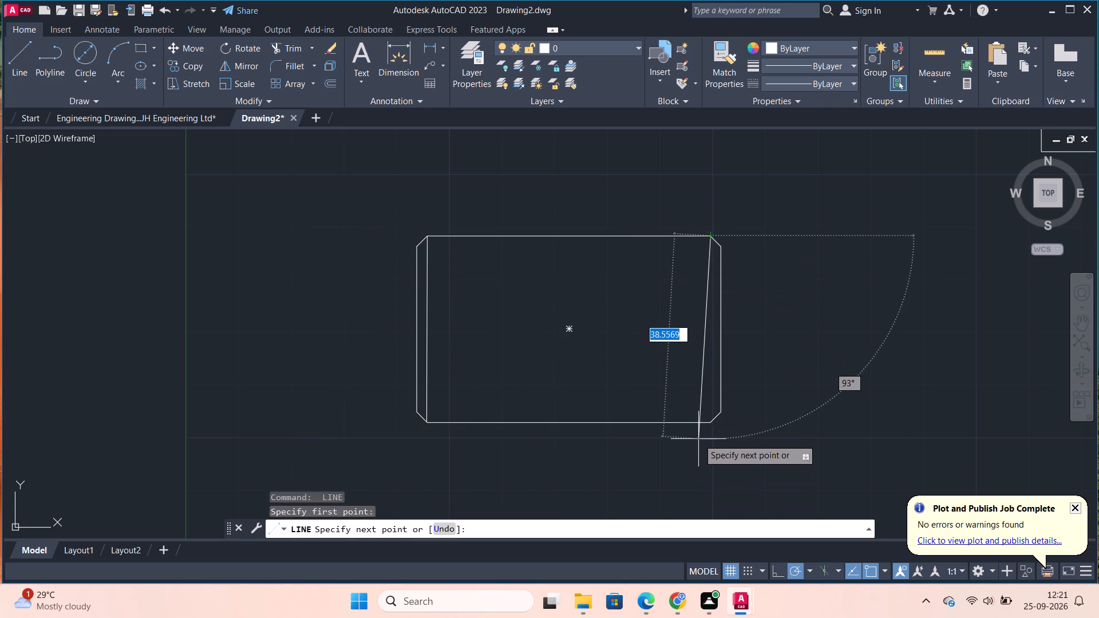
click(713, 419)
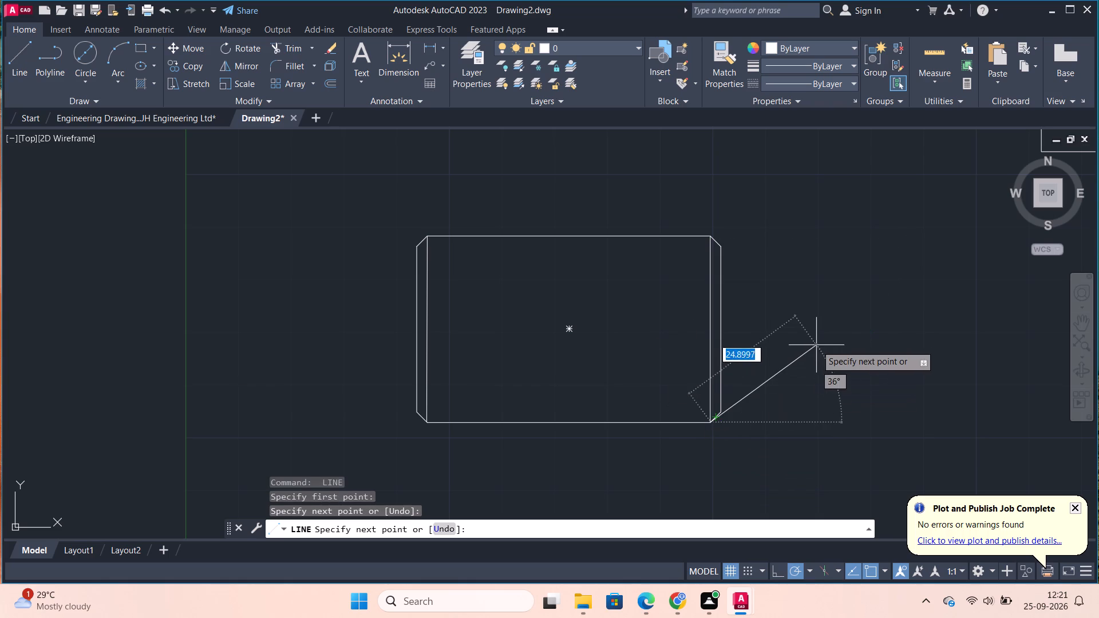
key(Escape)
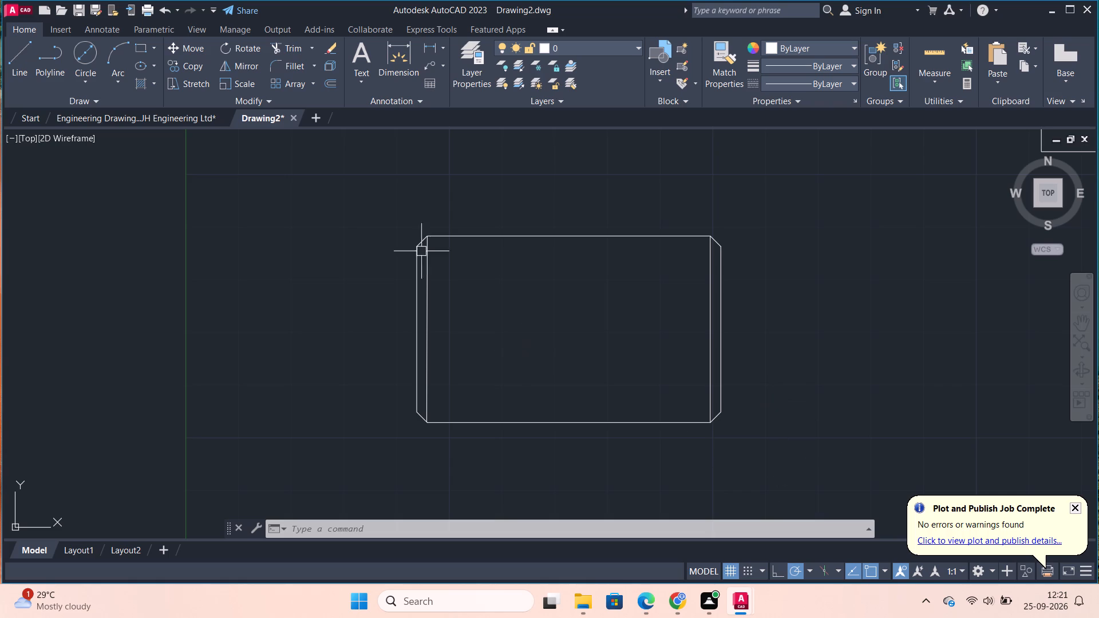
Draw a horizontal line about 54 units long between the two vertical lines, about 8 units above the rectangle's bottom edge.
click(16, 55)
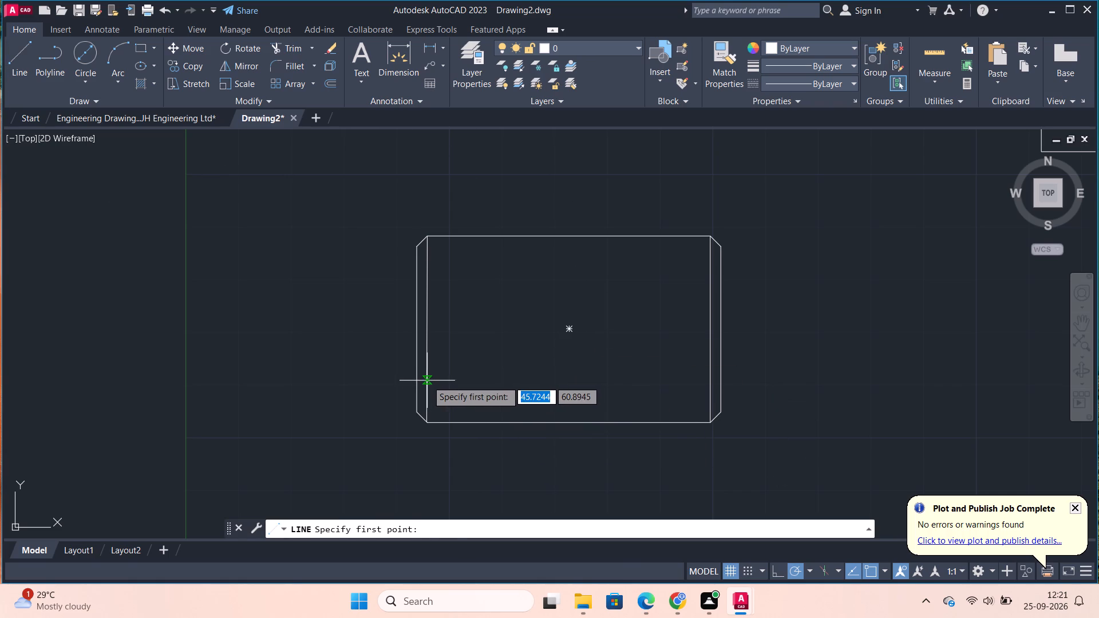
click(427, 381)
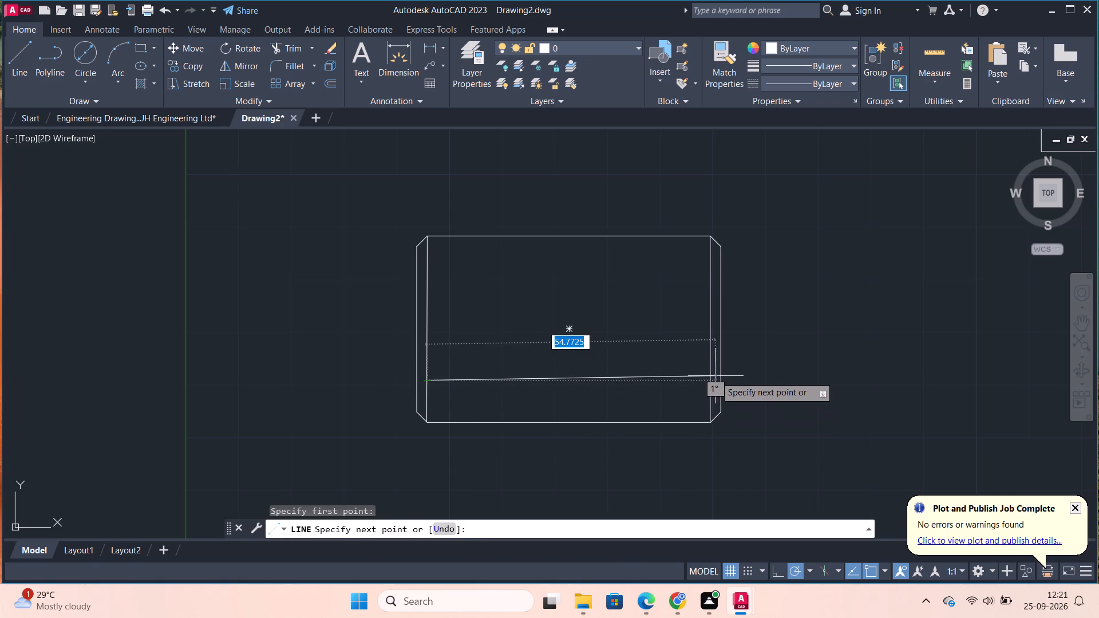
click(712, 378)
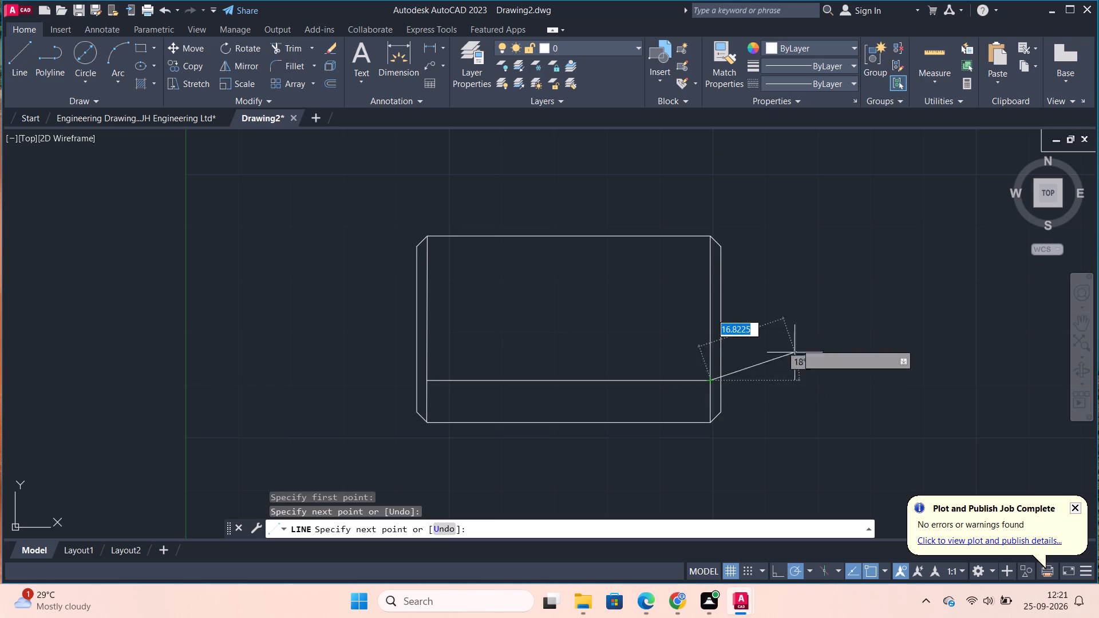
key(Escape)
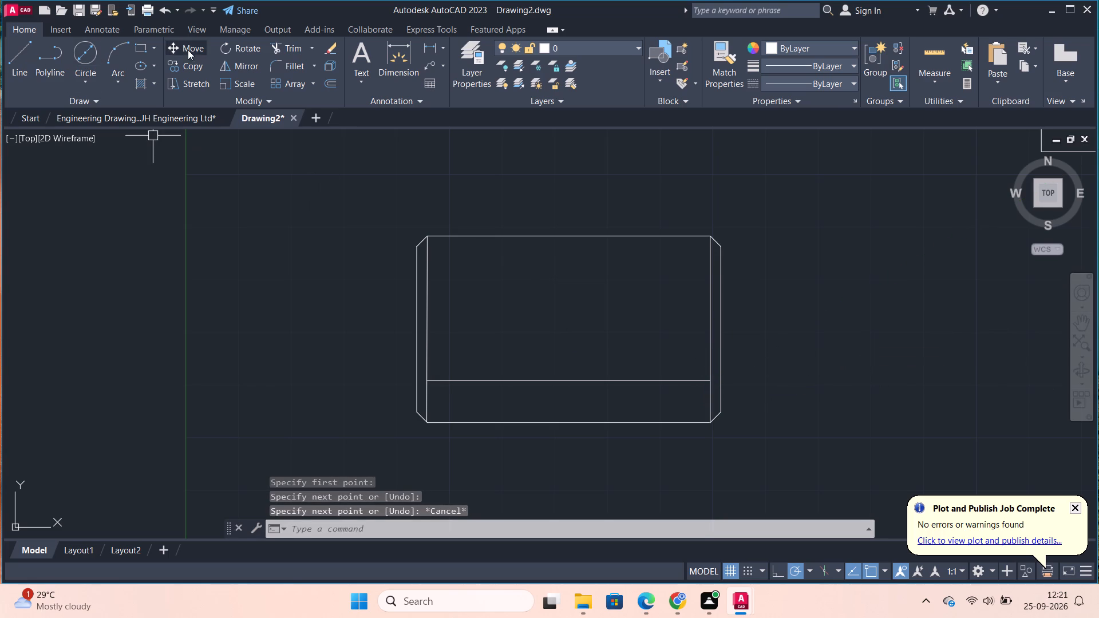
Draw a rectangle about 15.6 by 6.4 units in the upper middle area of the chamfered box.
click(140, 49)
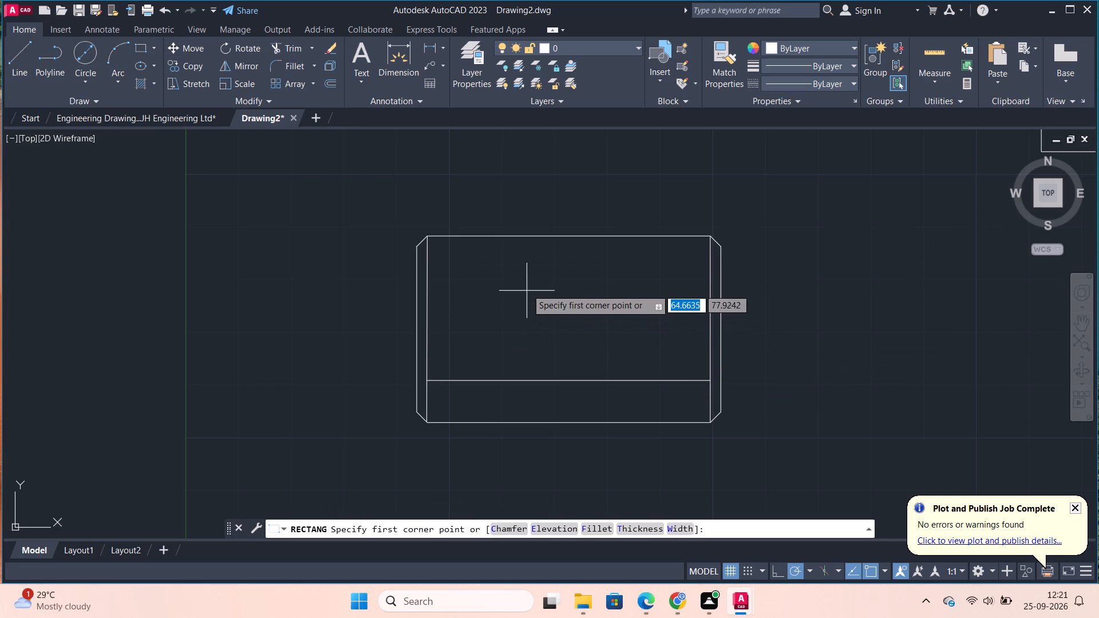
click(527, 282)
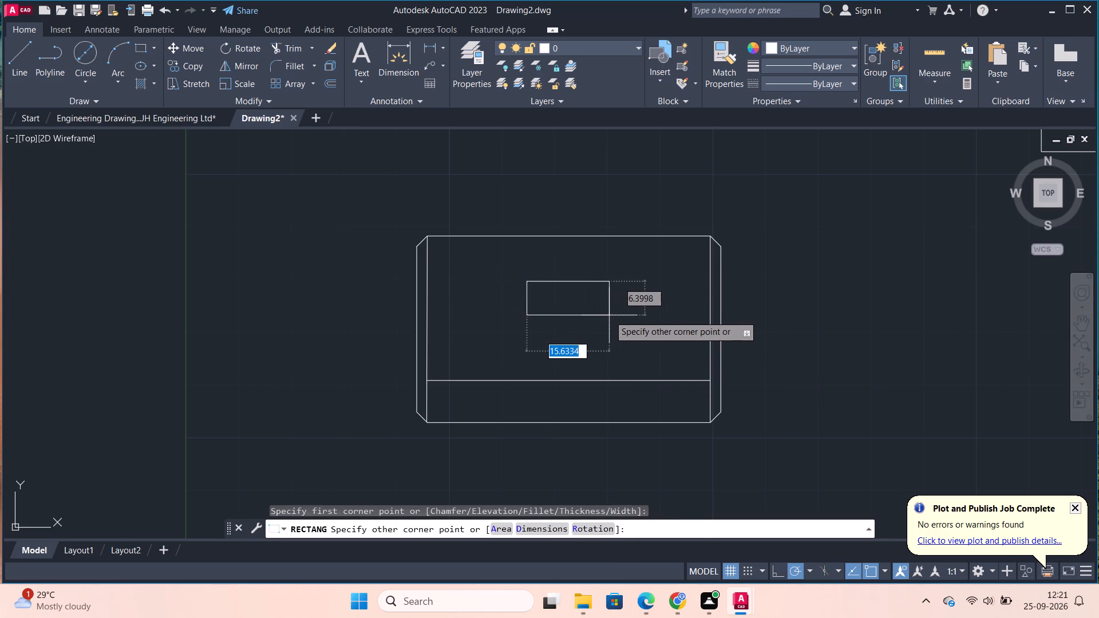
click(609, 315)
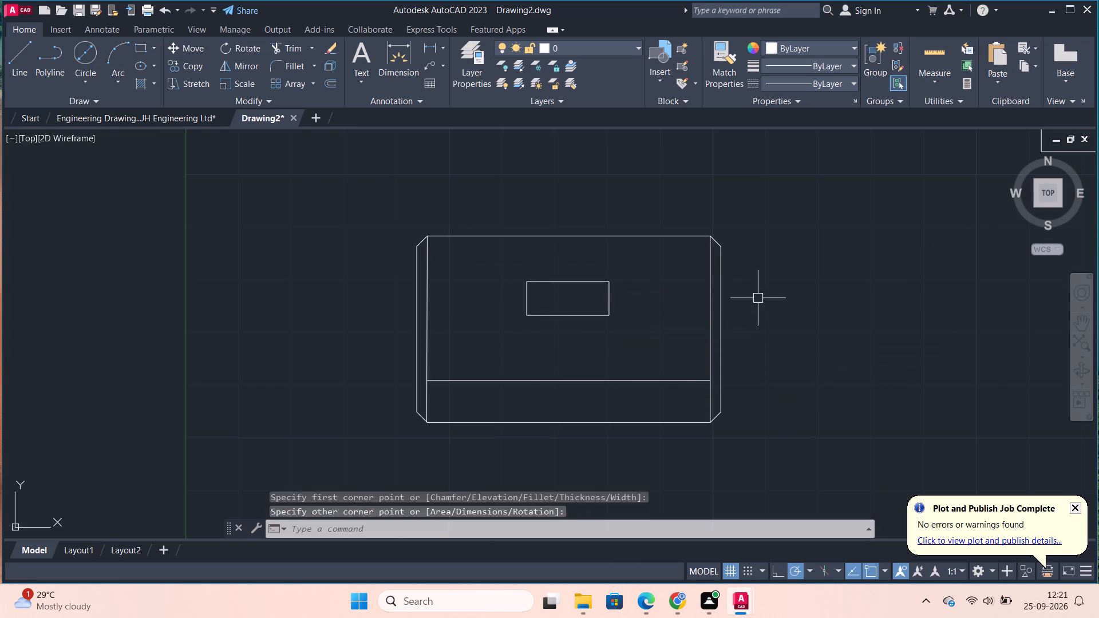
key(Escape)
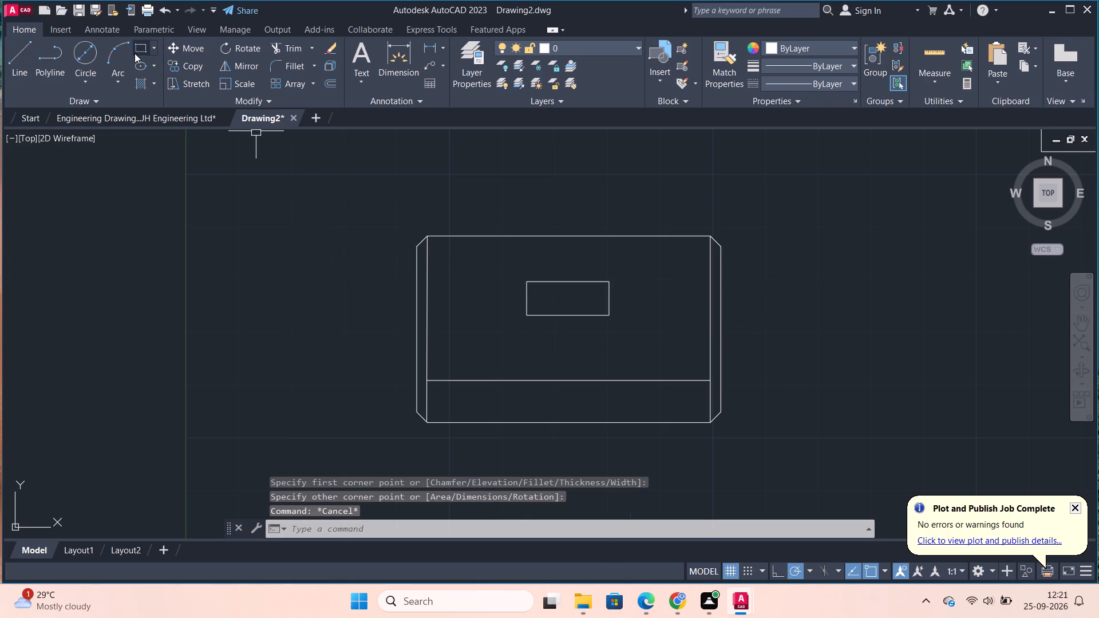
Draw a small rectangle about 4.7 by 5.3 units to the left of the central rectangle inside the chamfered box.
click(135, 53)
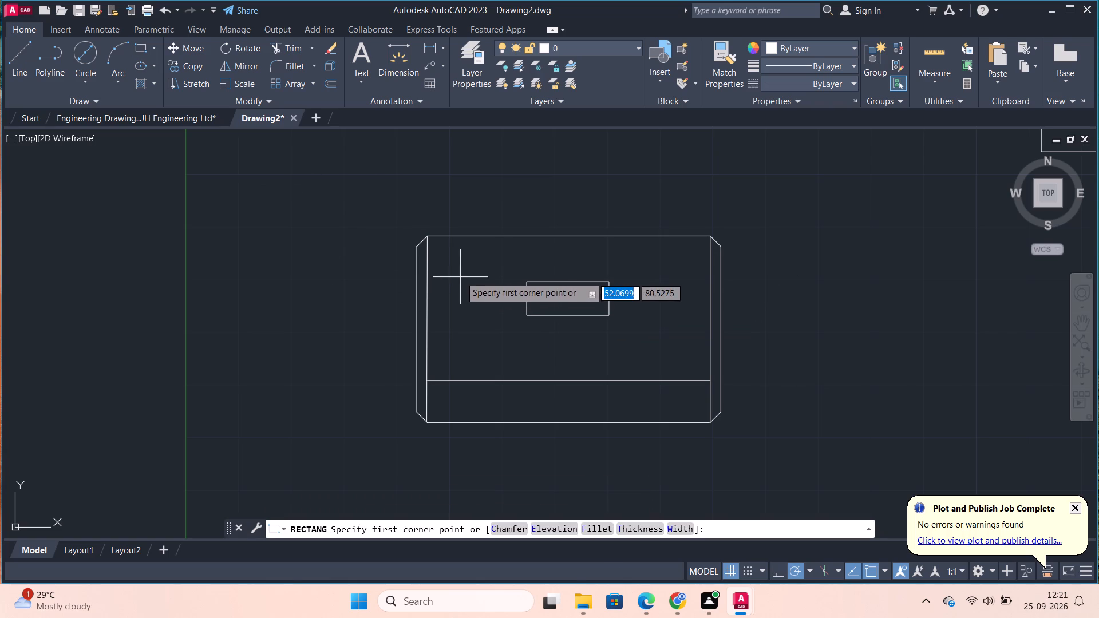
click(460, 272)
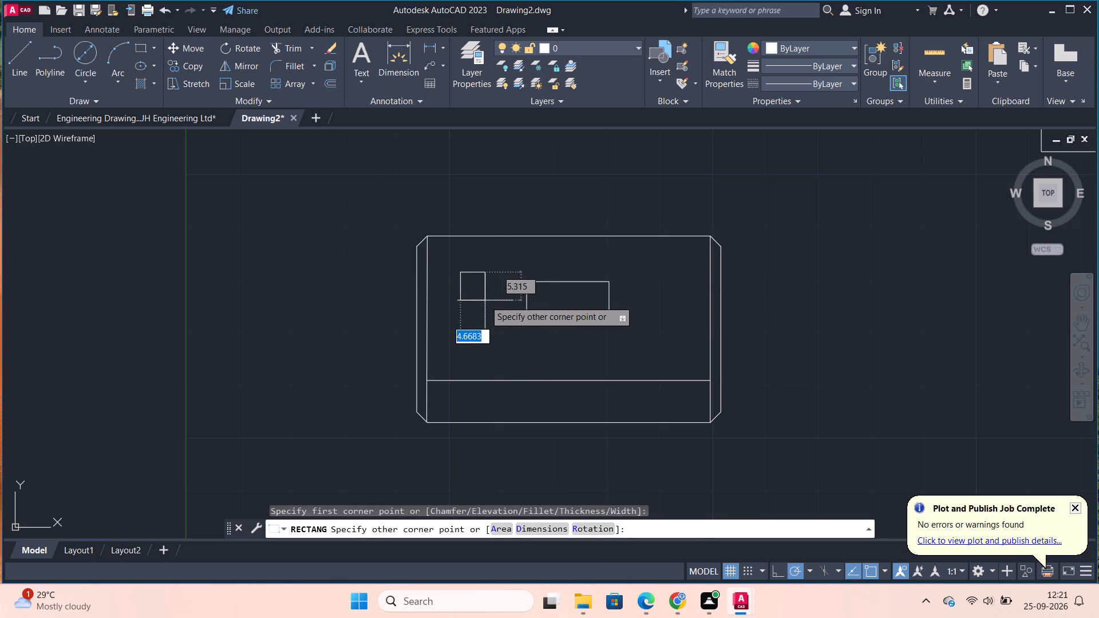
click(485, 300)
key(Escape)
Copy the small rectangle from its center to the box's right side, about 11.6 units below itself, and to the lower right, forming a two-by-two layout.
drag(503, 316, 496, 311)
click(454, 259)
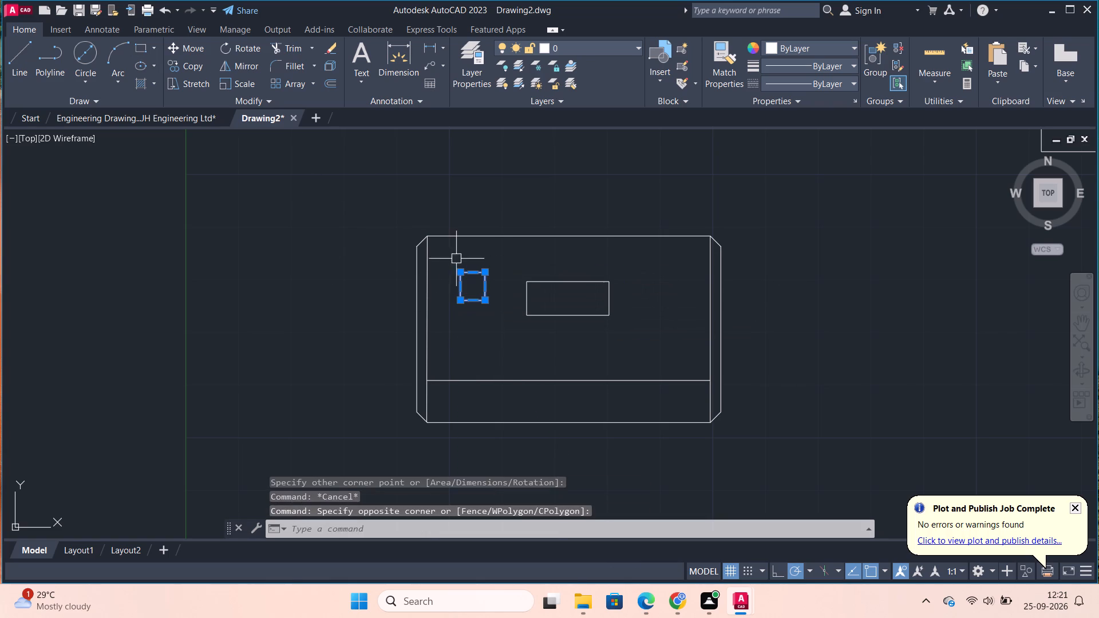
text(CO)
key(Return)
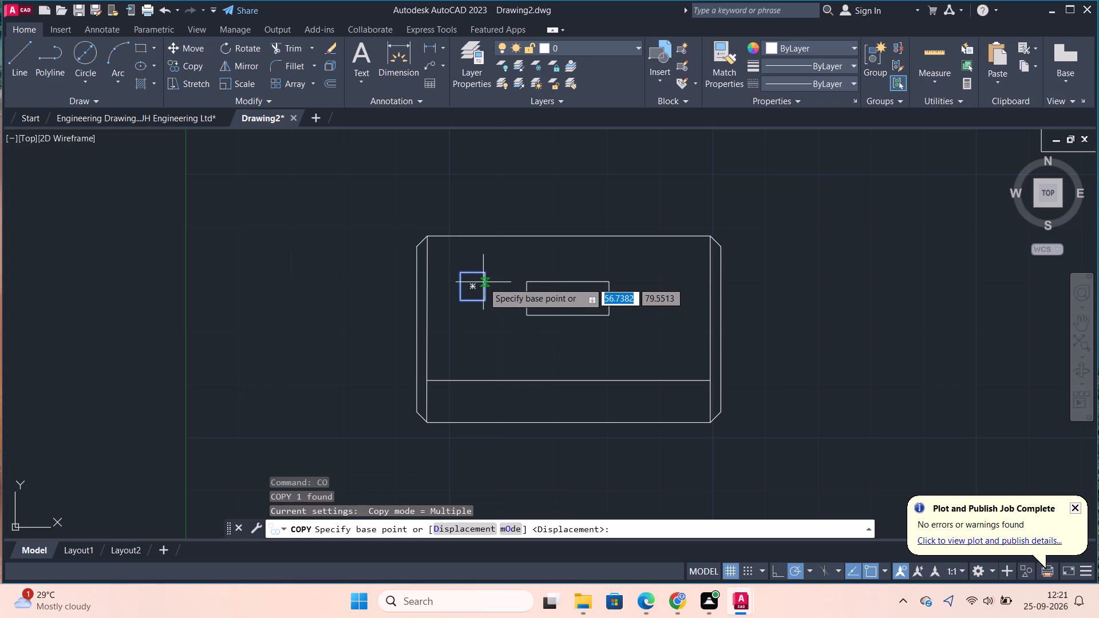
click(472, 285)
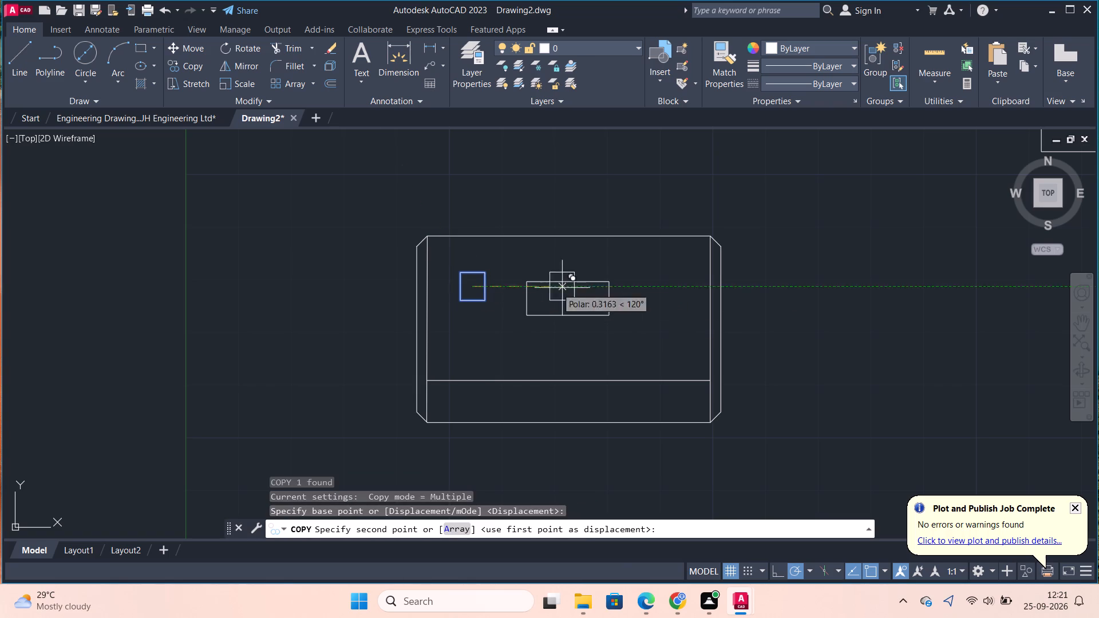
click(659, 286)
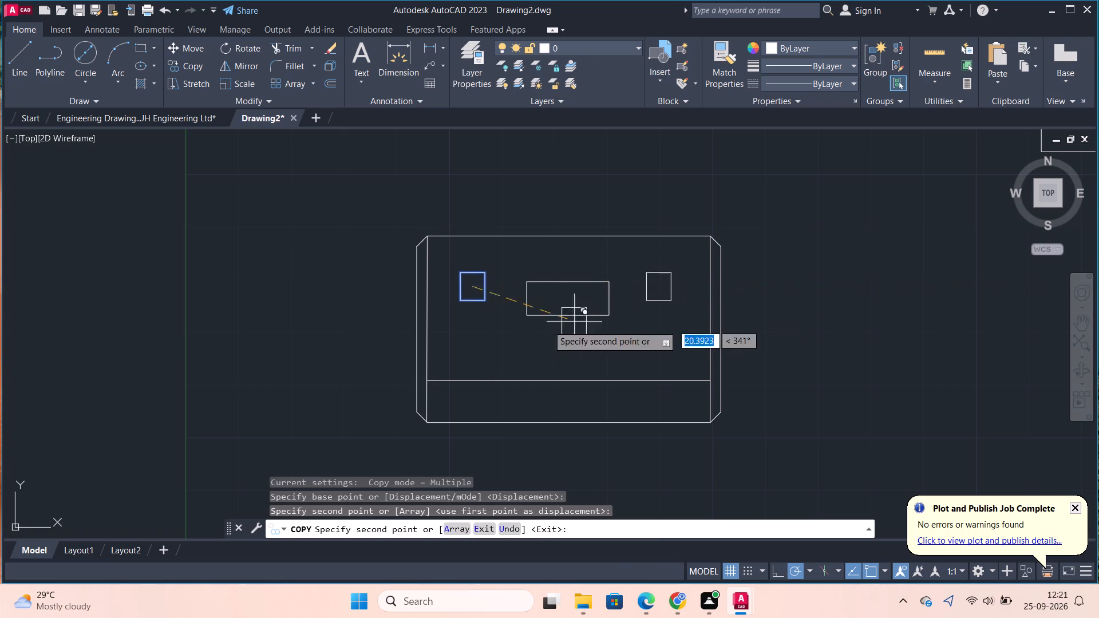
click(474, 347)
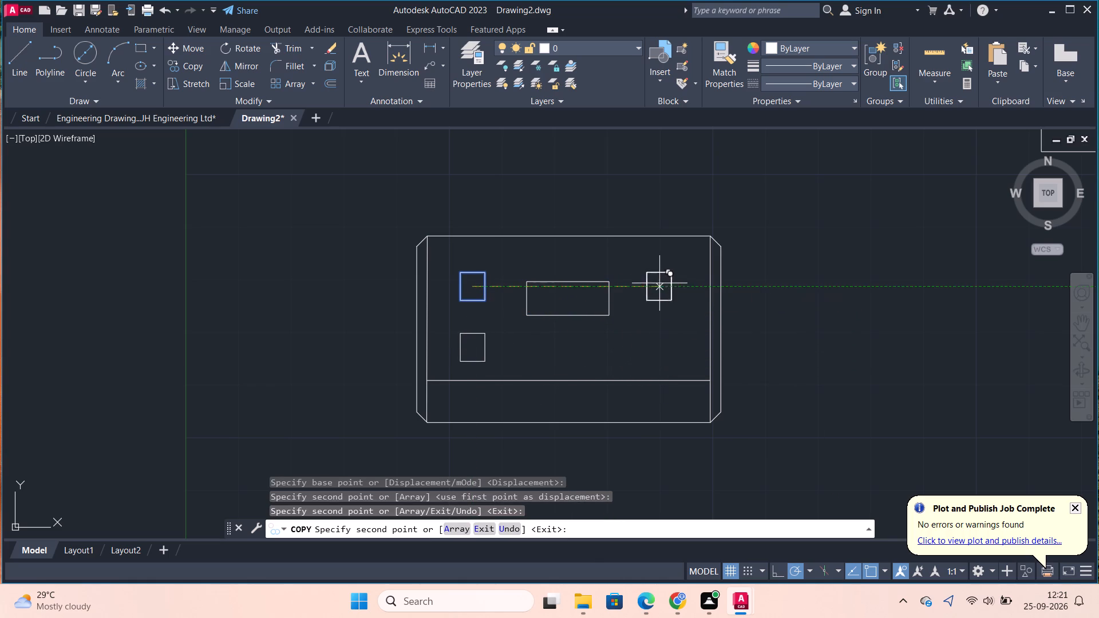
click(659, 344)
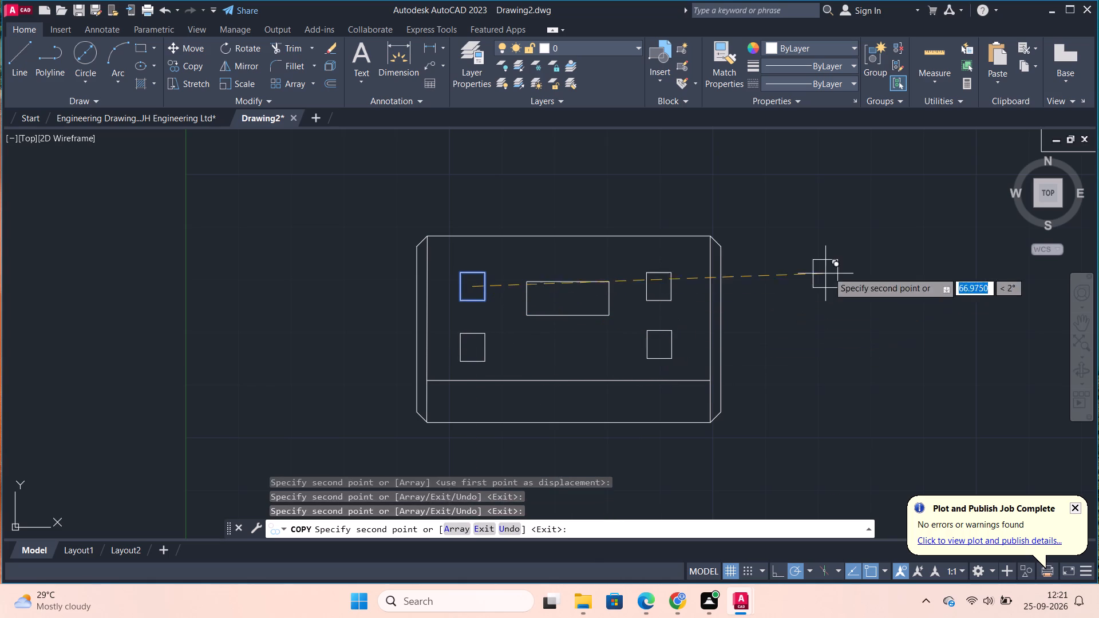
scroll(847, 304, down, 1)
key(Escape)
Draw a circle of diameter 2 near the left end of the strip along the chamfered box's bottom.
scroll(841, 335, down, 2)
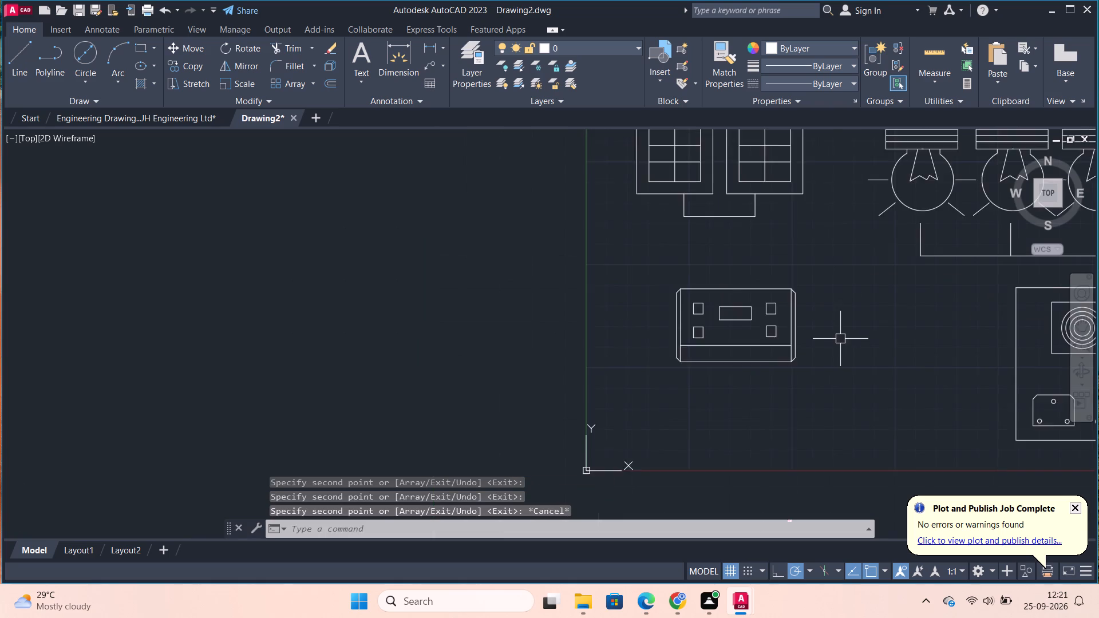
middle_drag(851, 348, 534, 347)
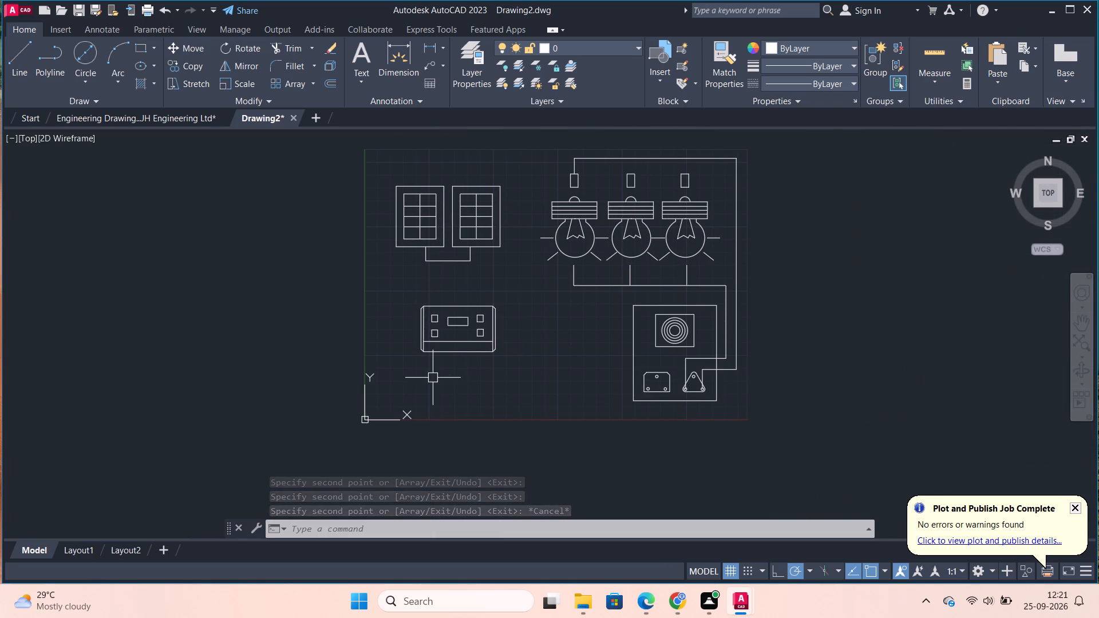
scroll(336, 303, up, 1)
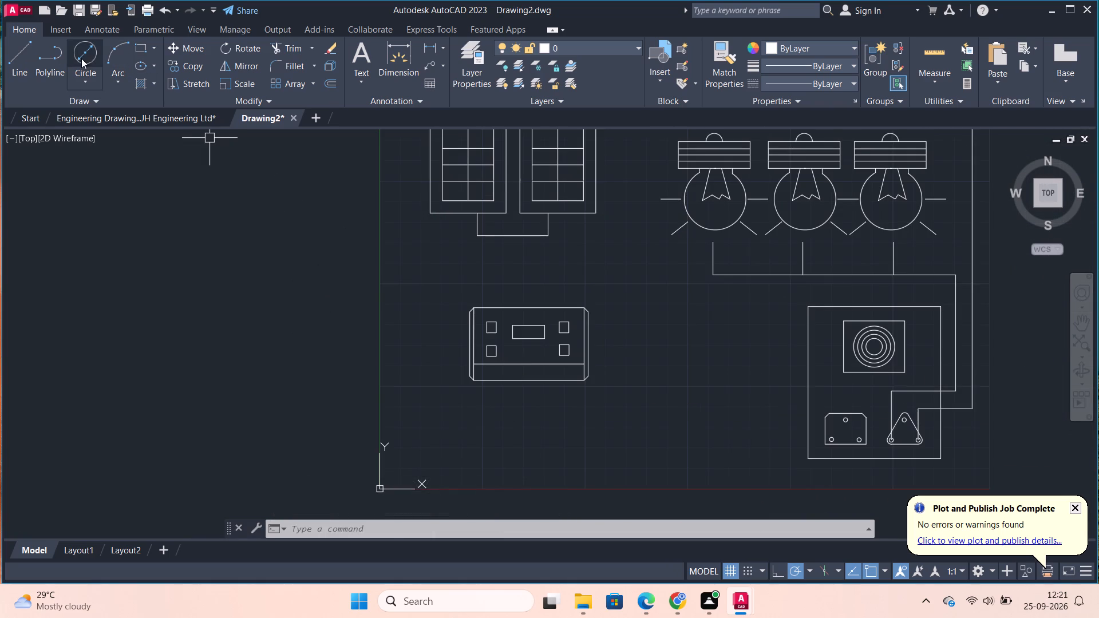
click(85, 58)
scroll(554, 399, up, 1)
scroll(489, 361, up, 2)
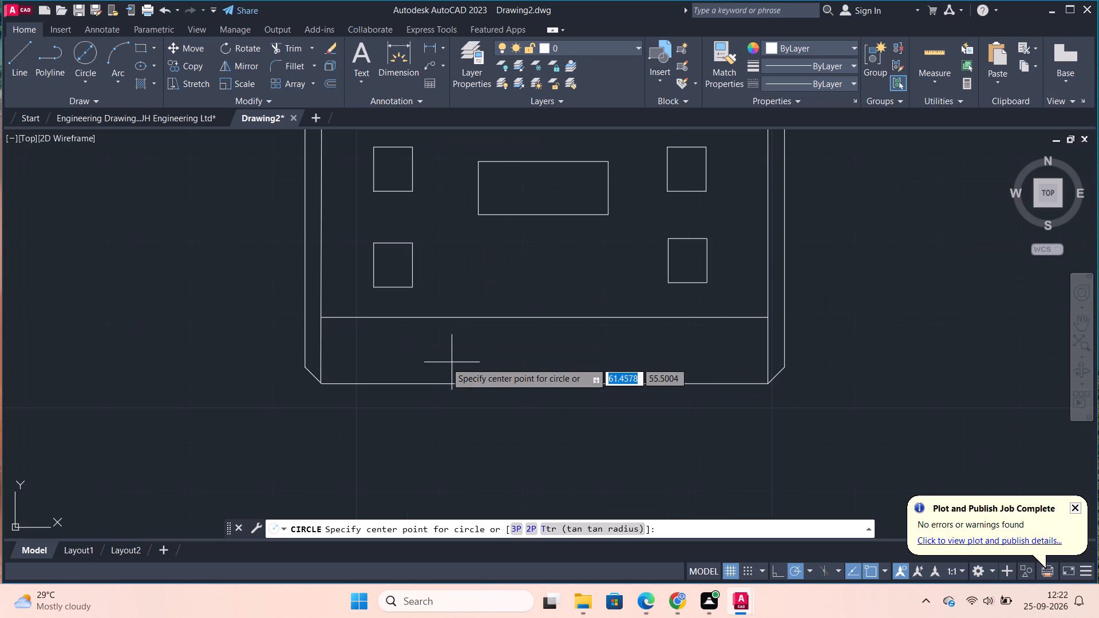
click(368, 349)
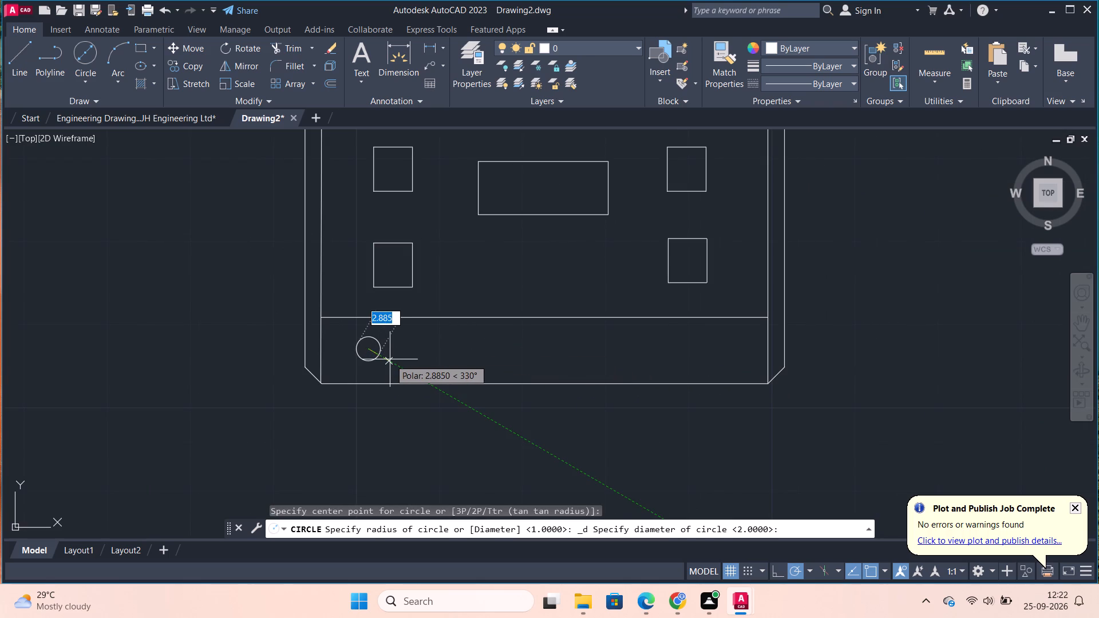
key(2)
key(Return)
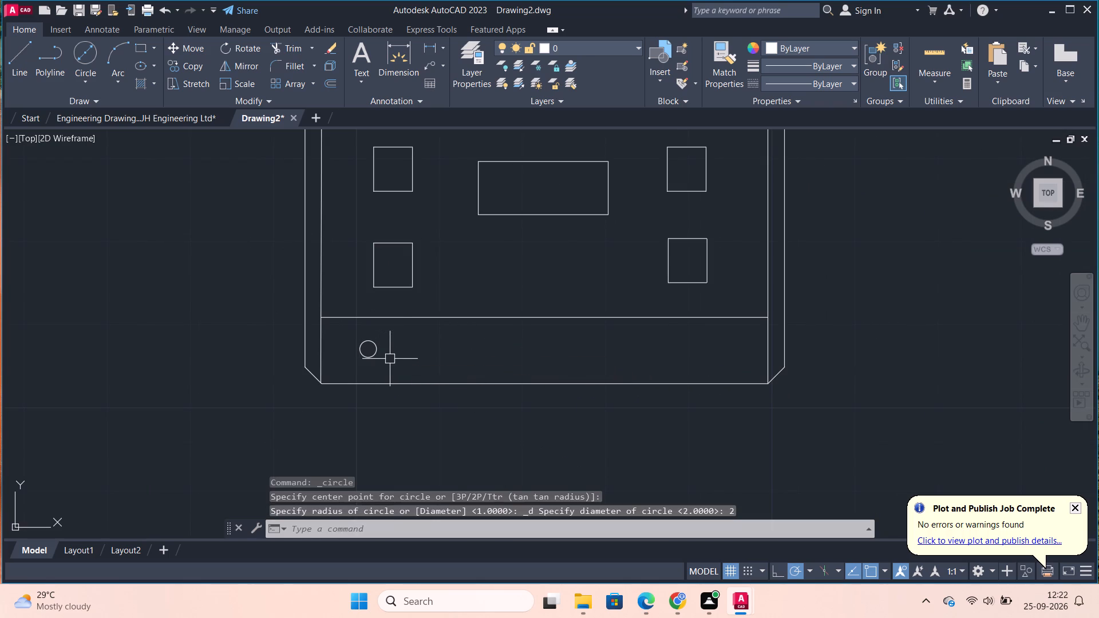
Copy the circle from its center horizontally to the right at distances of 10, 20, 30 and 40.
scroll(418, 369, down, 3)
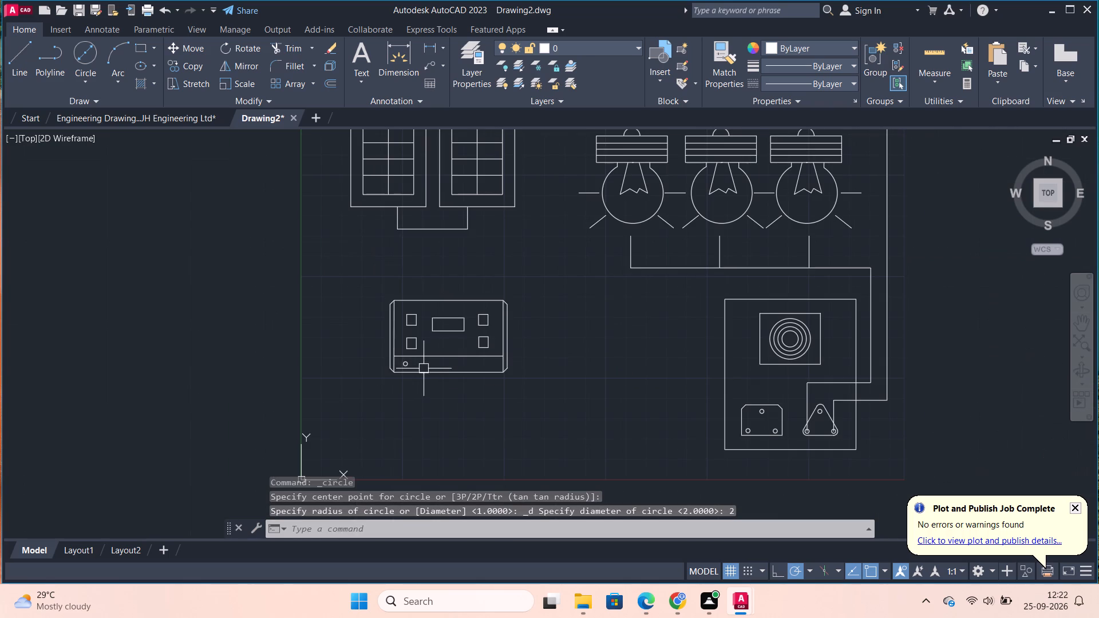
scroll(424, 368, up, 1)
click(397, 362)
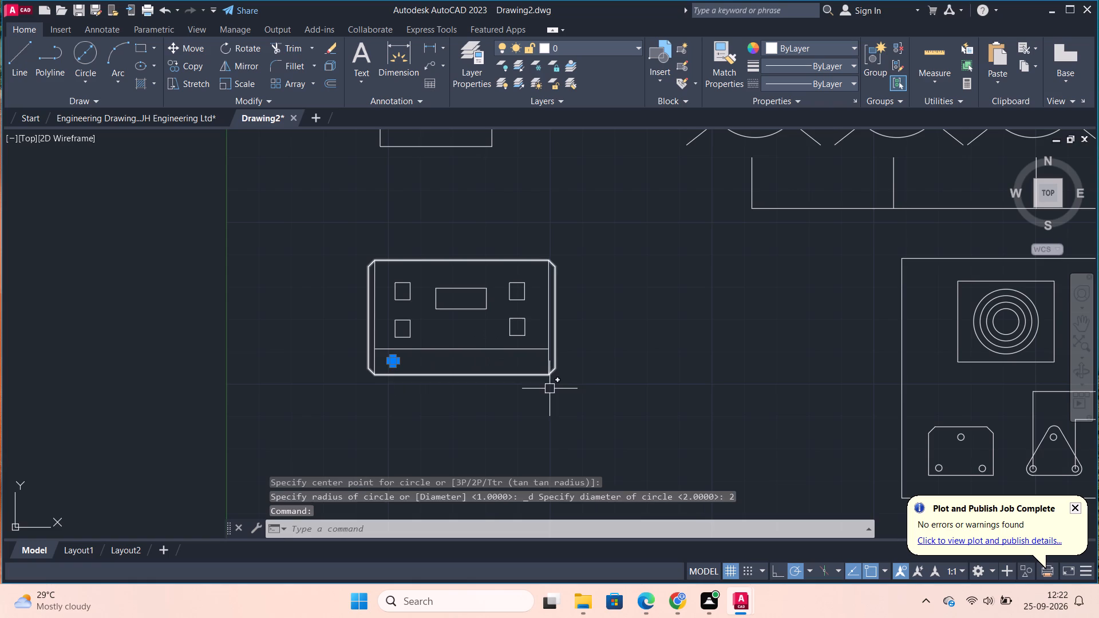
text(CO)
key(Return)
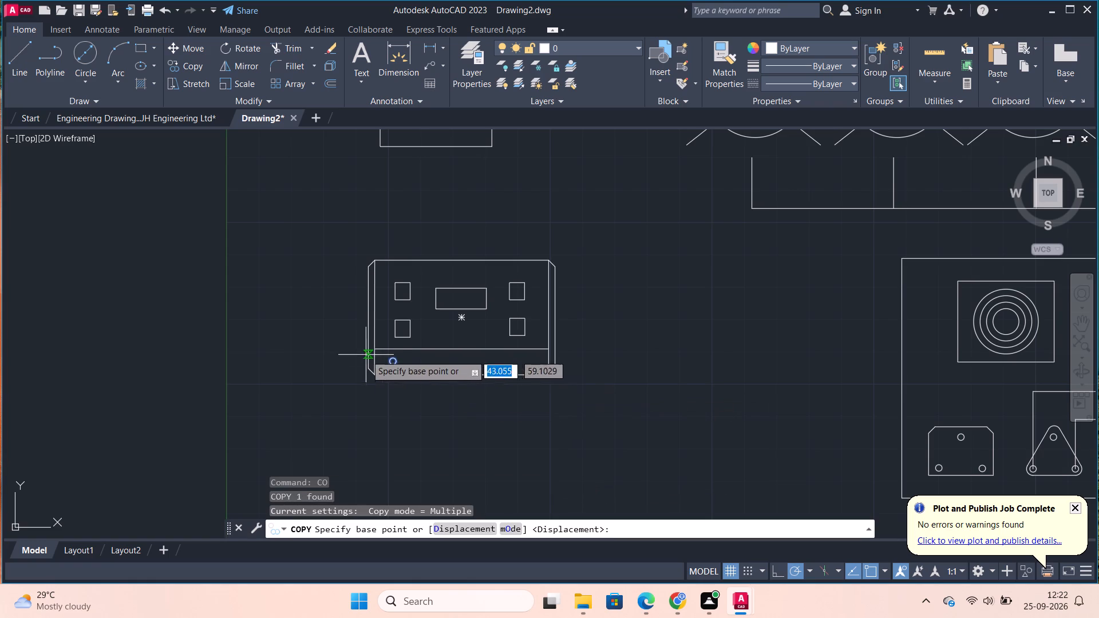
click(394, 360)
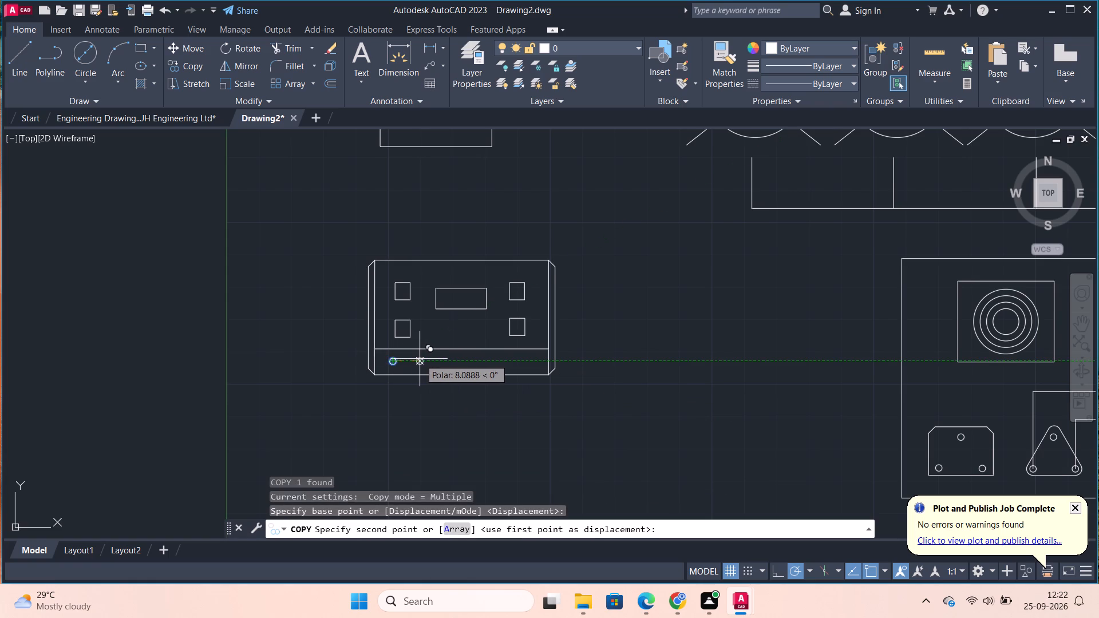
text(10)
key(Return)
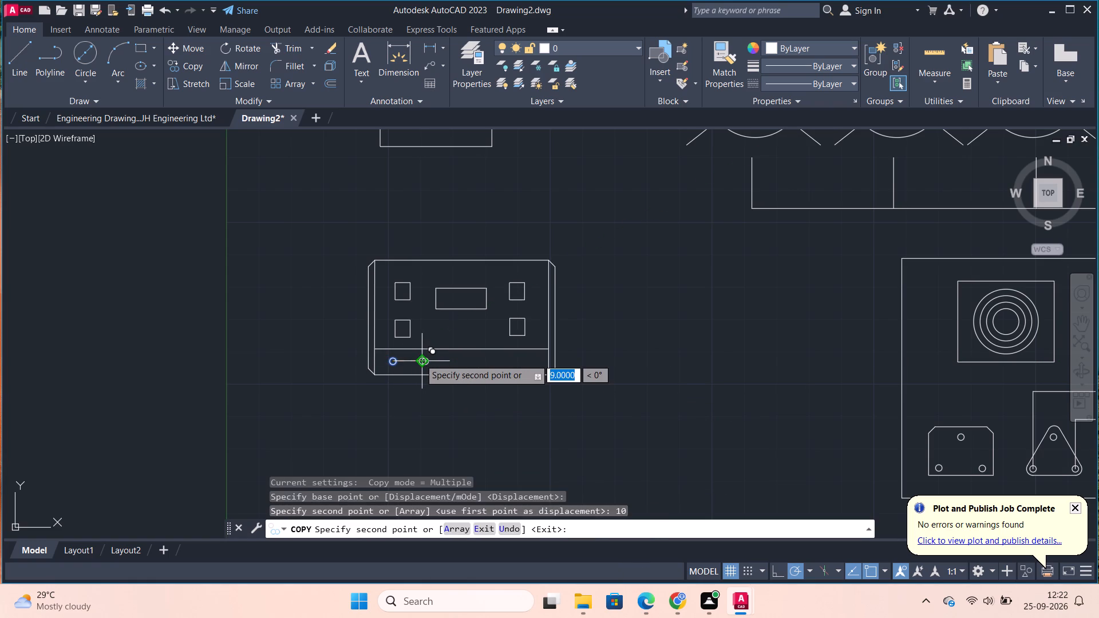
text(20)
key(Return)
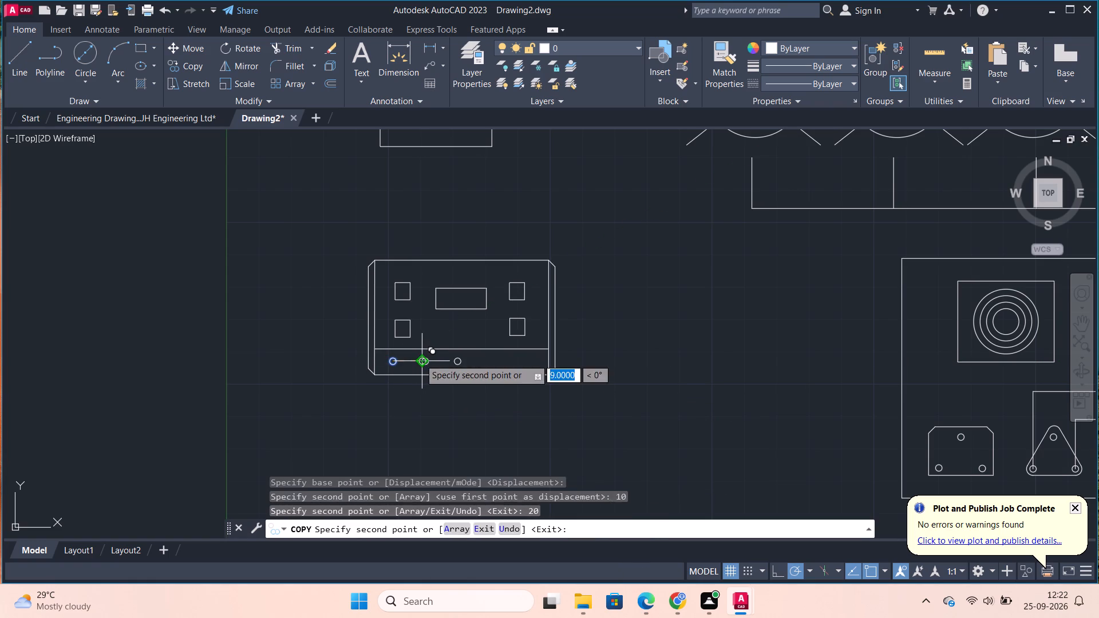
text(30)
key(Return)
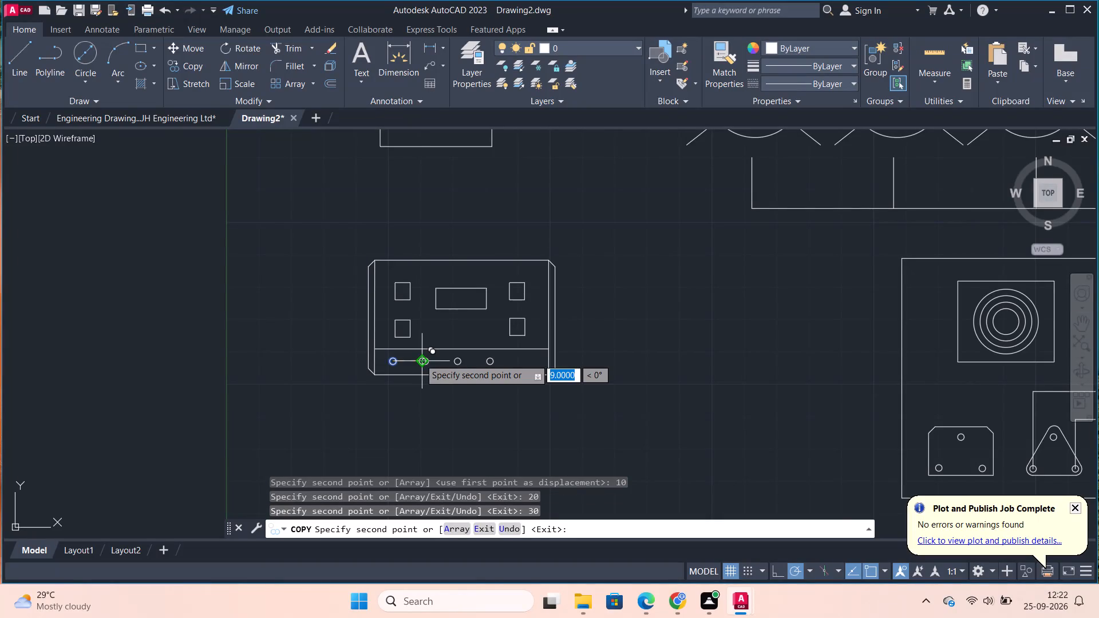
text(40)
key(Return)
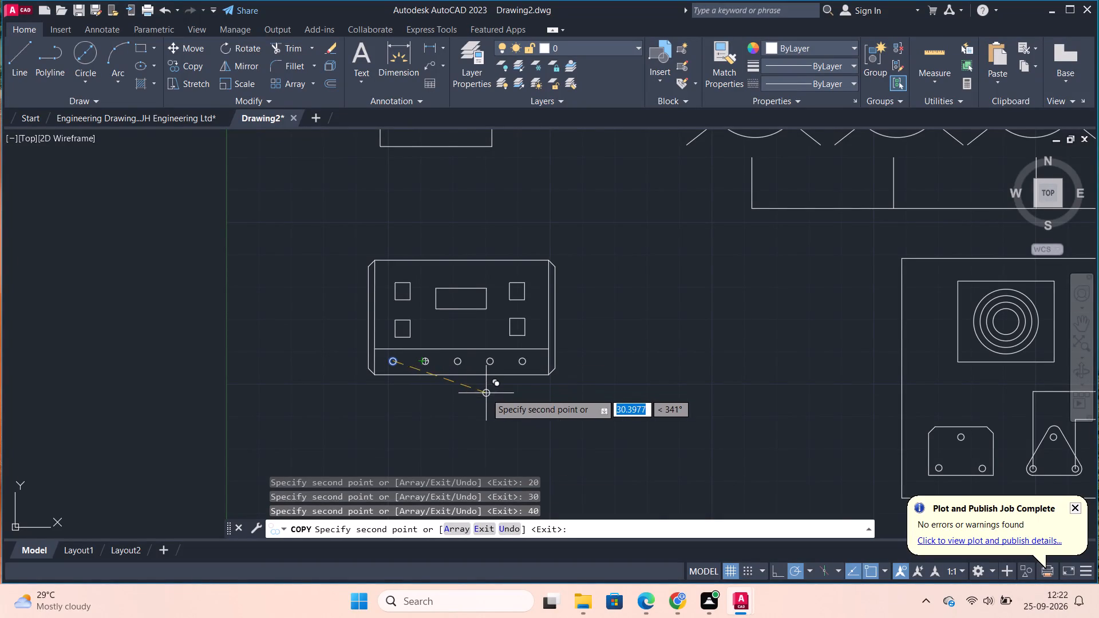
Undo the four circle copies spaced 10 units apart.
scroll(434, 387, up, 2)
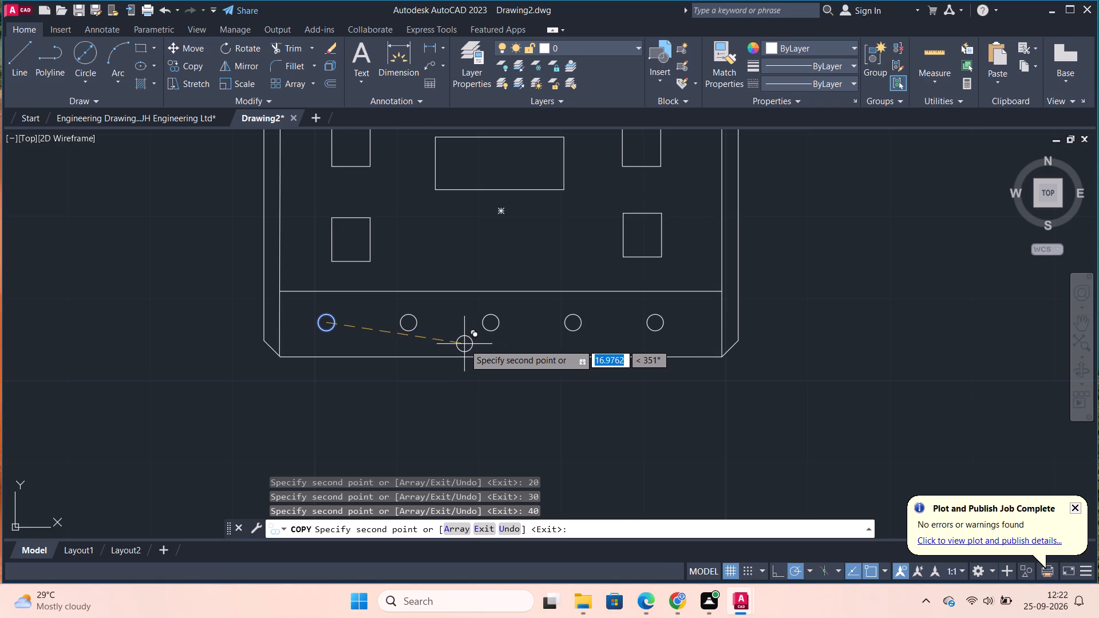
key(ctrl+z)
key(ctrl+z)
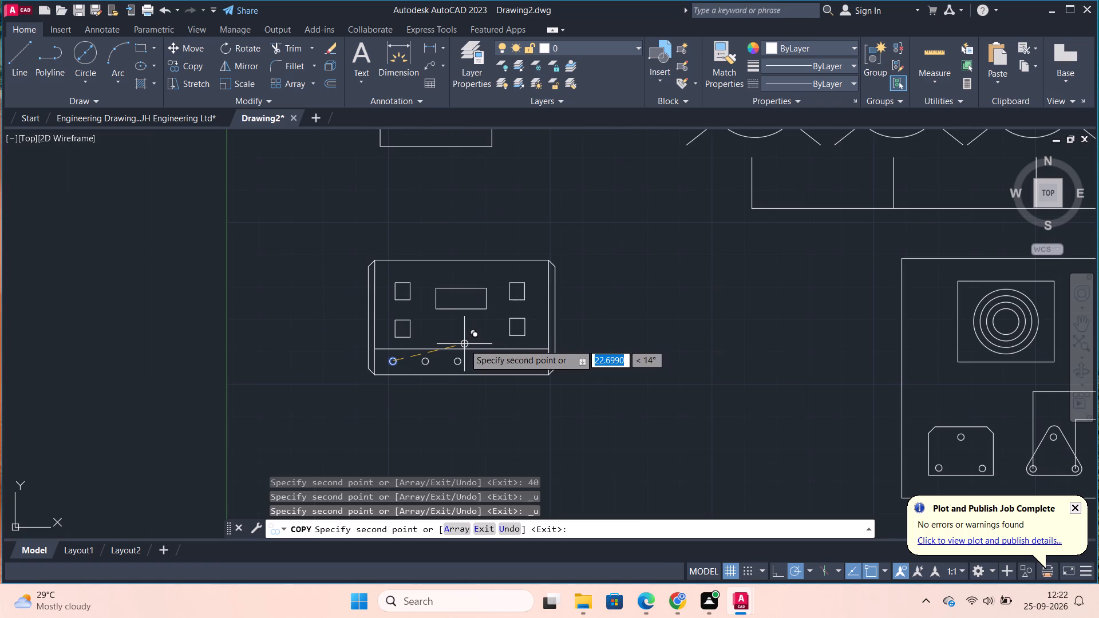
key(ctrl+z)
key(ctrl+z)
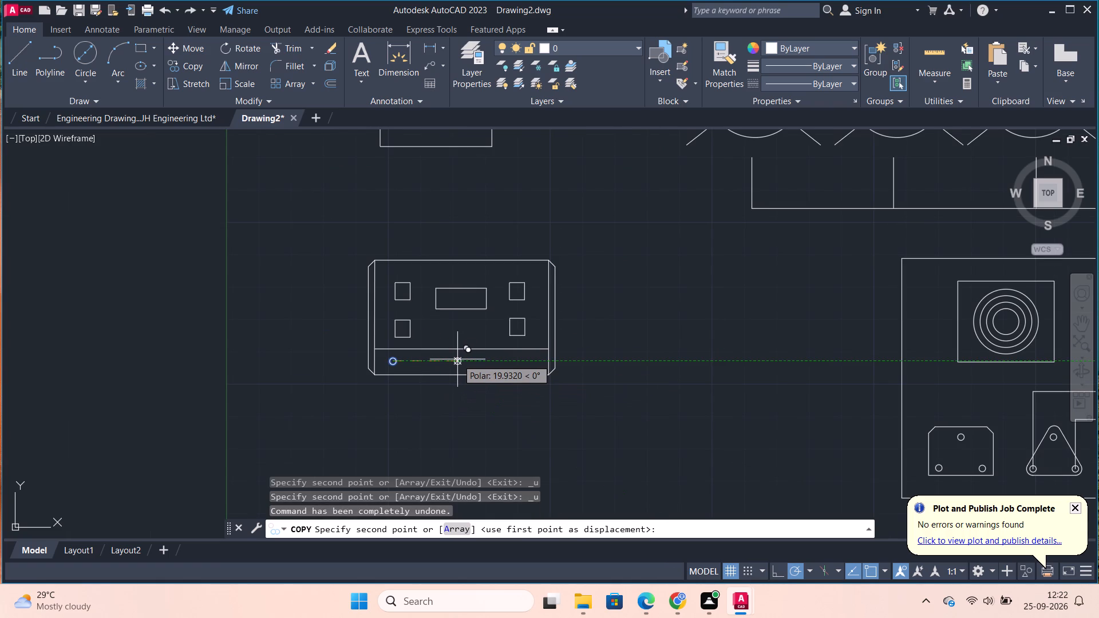
Copy the circle 6 units horizontally to the right within the bottom strip.
key(6)
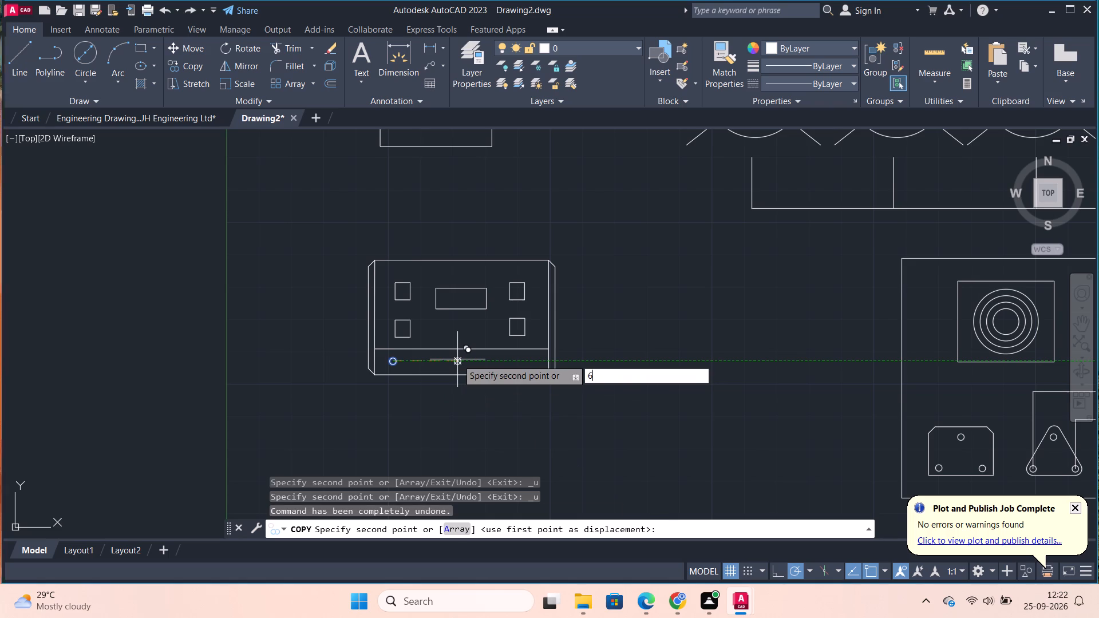
key(Return)
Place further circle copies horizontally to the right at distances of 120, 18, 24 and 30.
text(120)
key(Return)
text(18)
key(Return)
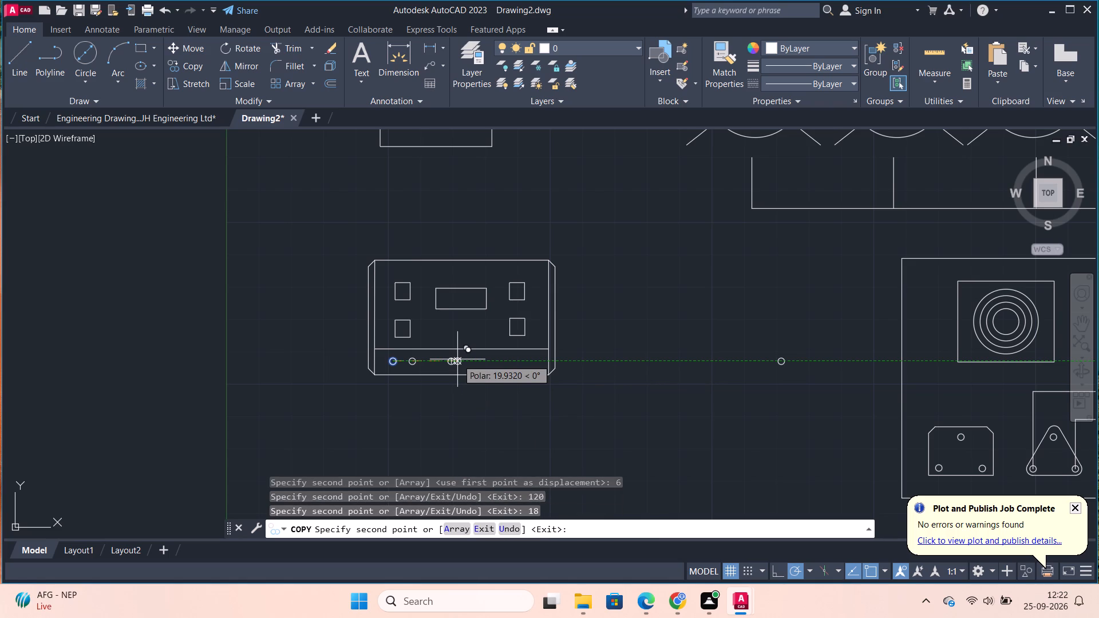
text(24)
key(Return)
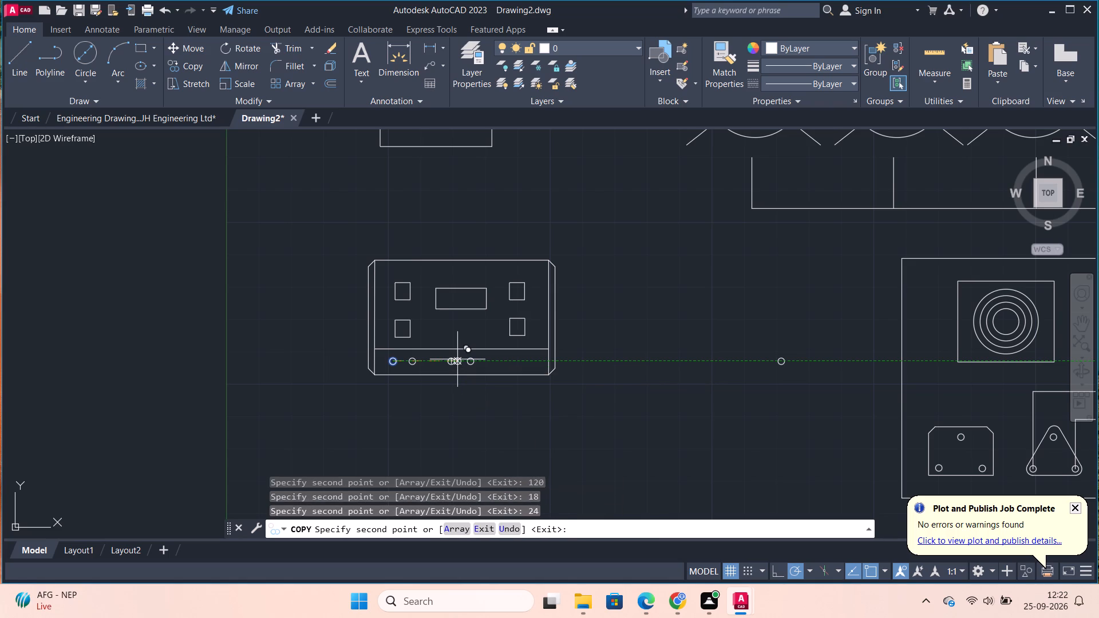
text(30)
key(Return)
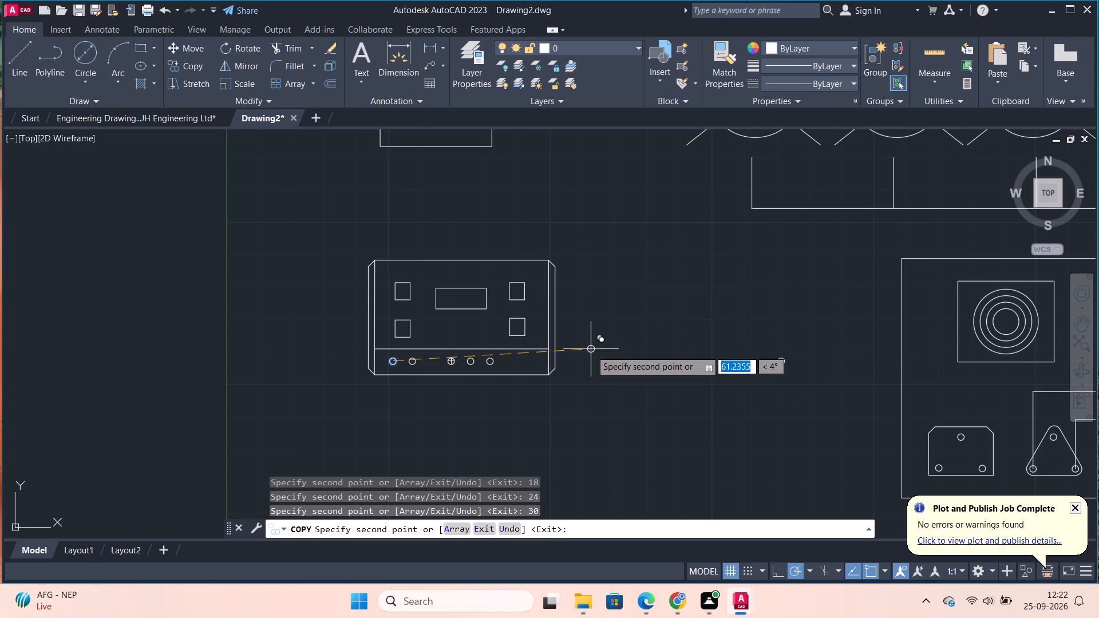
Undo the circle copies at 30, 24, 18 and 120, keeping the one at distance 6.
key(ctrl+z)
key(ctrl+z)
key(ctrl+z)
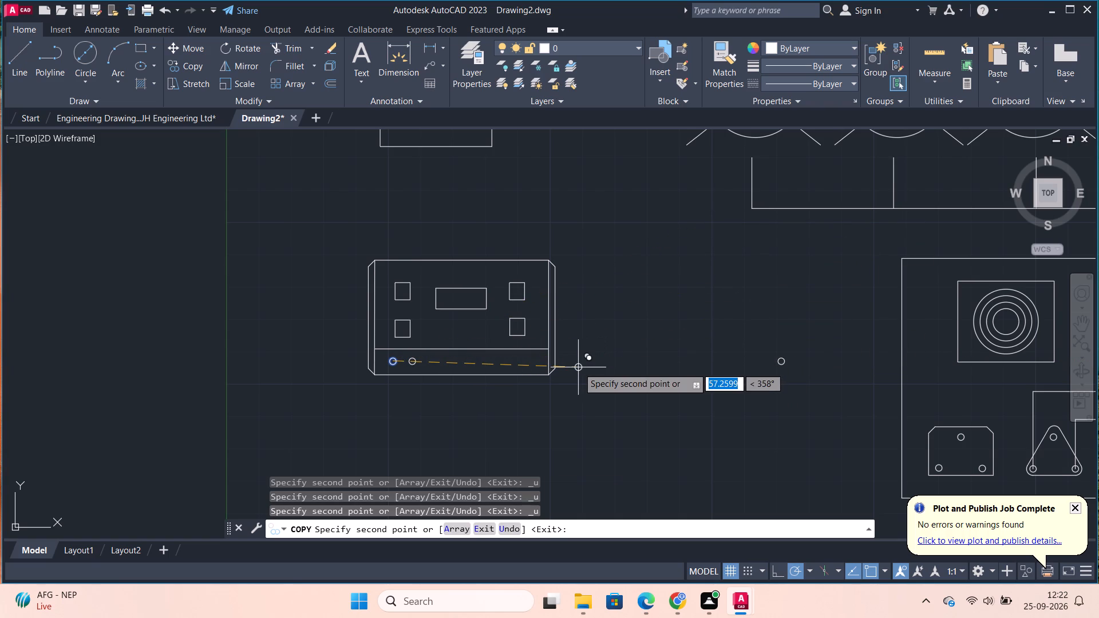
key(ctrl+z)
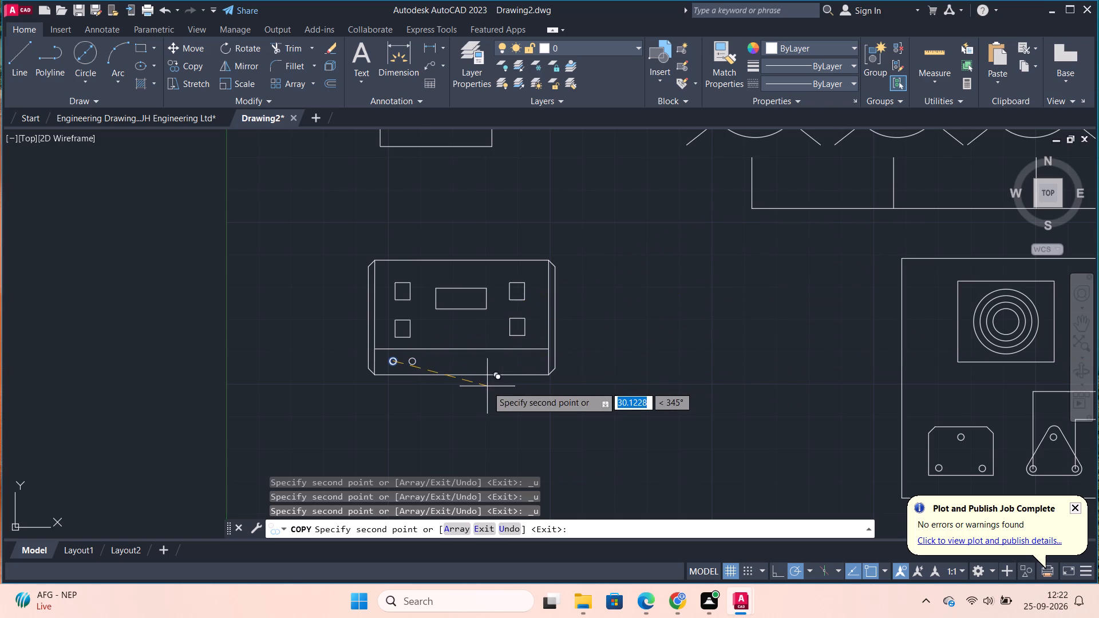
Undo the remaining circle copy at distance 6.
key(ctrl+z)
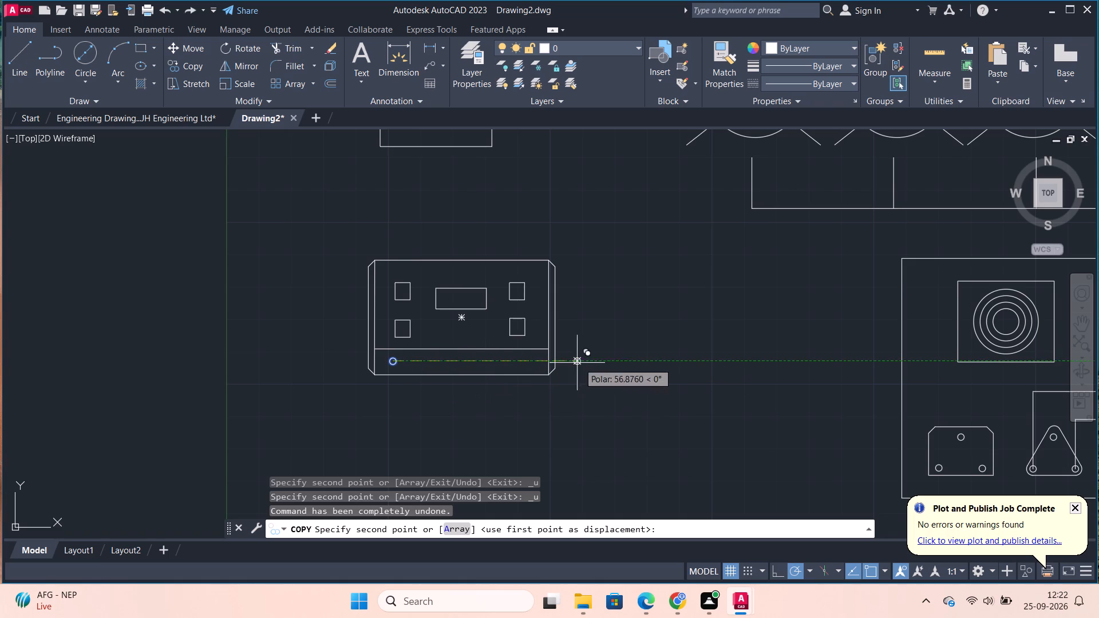
Copy the circle horizontally to the right along the bottom strip at distances 6, 12, 18, 24 and 30.
key(6)
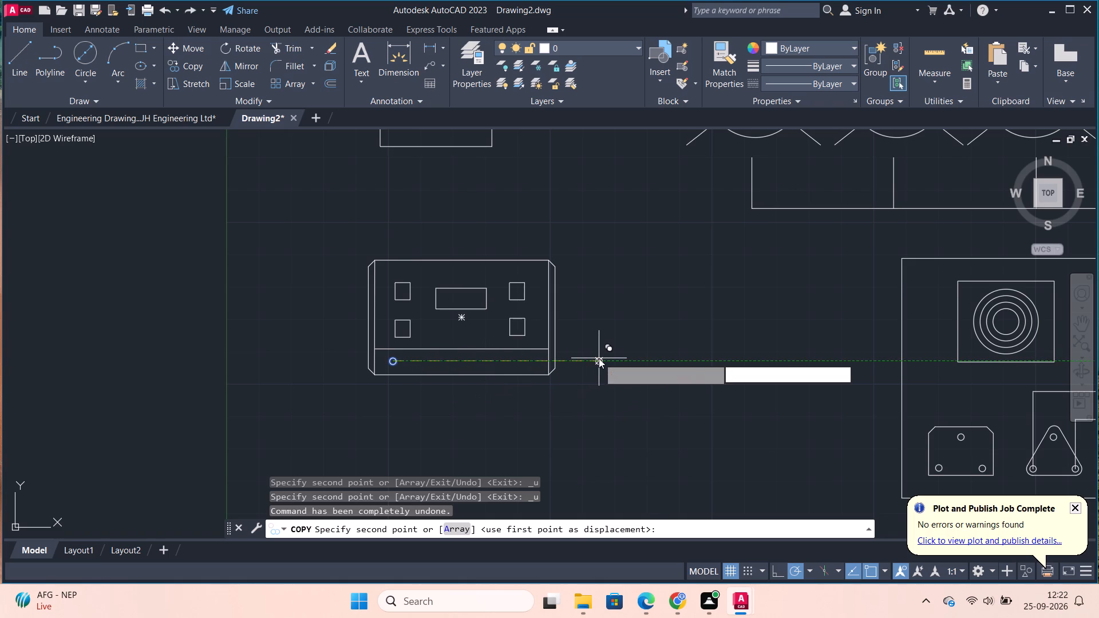
key(Return)
text(12)
key(Return)
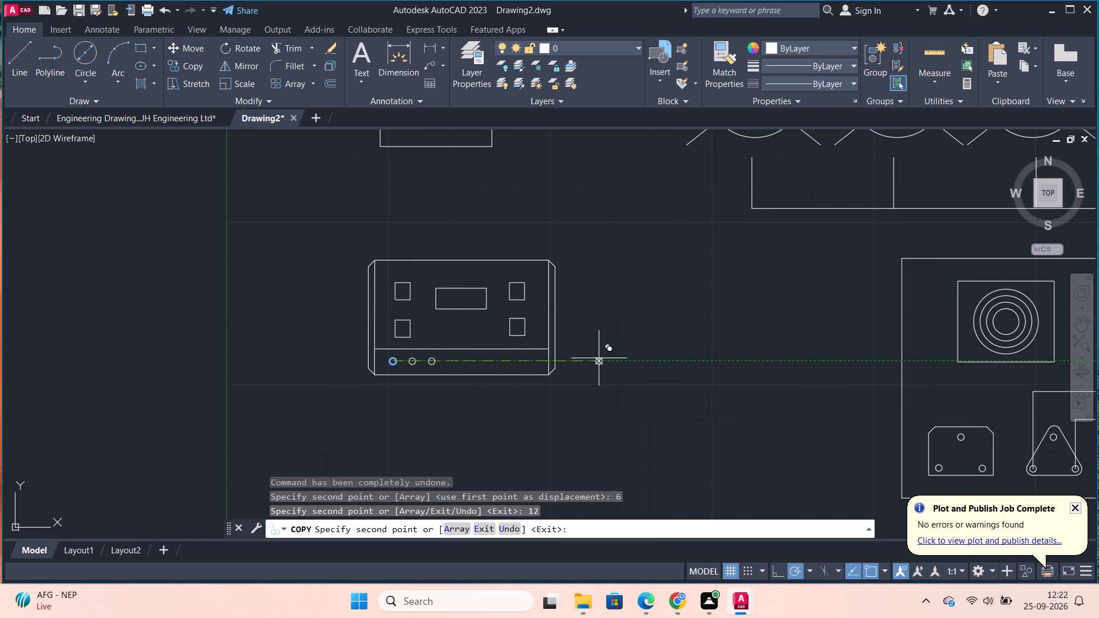
text(18)
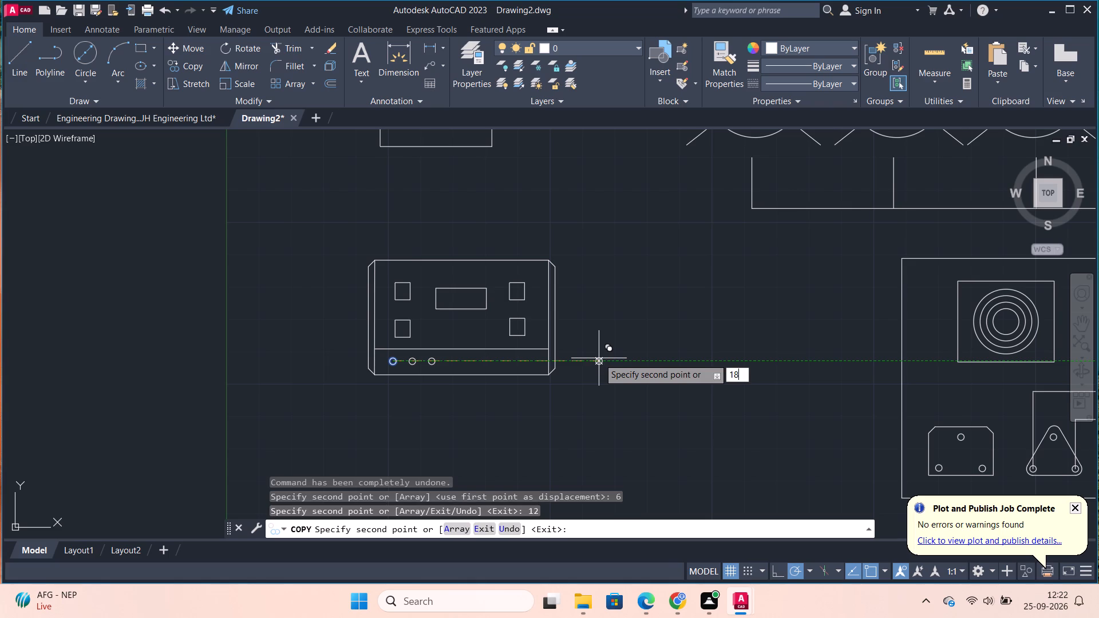
key(Return)
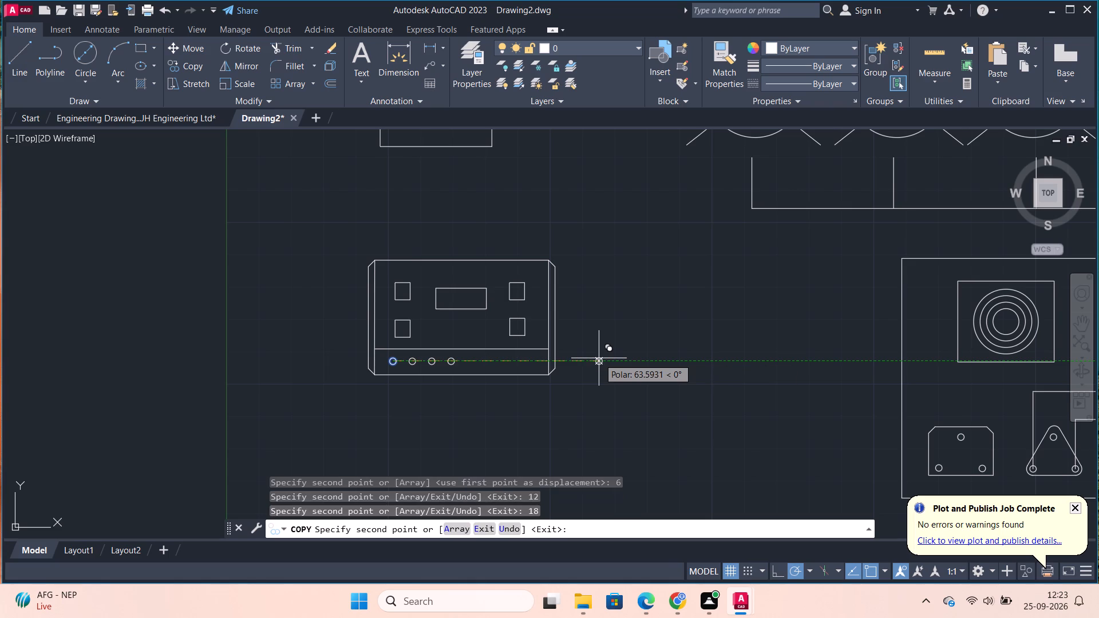
text(24)
key(Return)
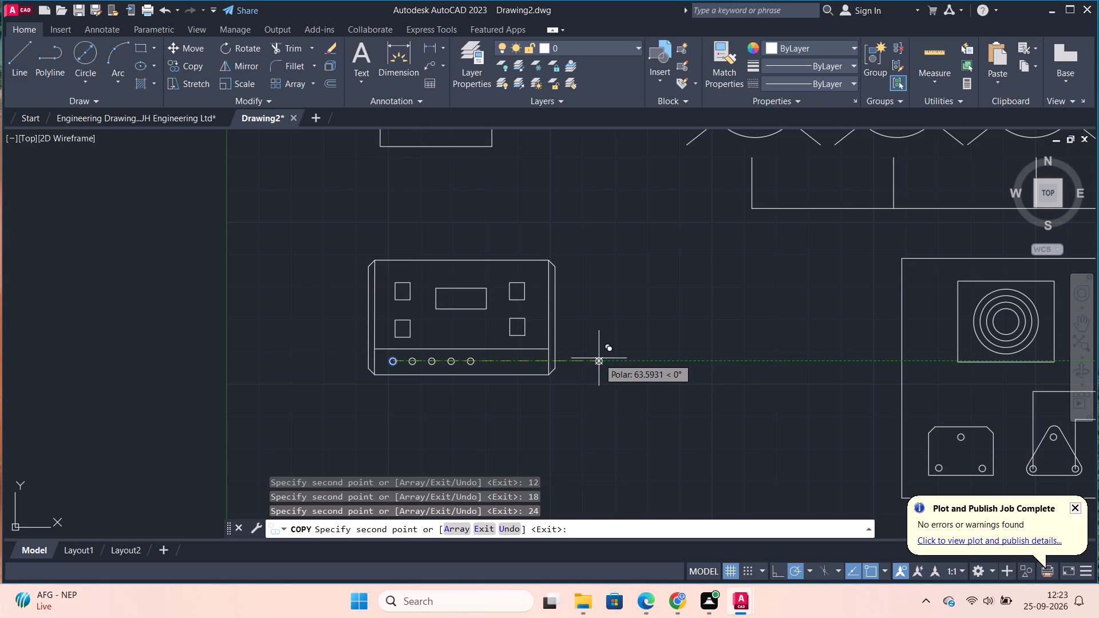
text(30)
key(Return)
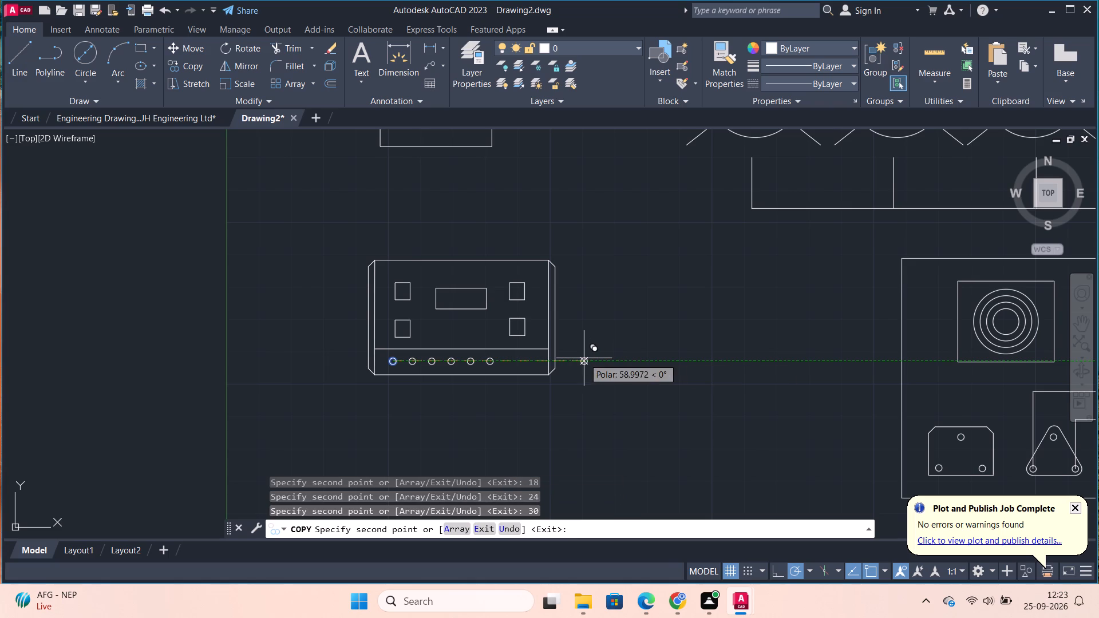
key(Escape)
Move all six circles together horizontally to the right so the row sits roughly centred in the terminal box's bottom strip.
scroll(475, 350, down, 2)
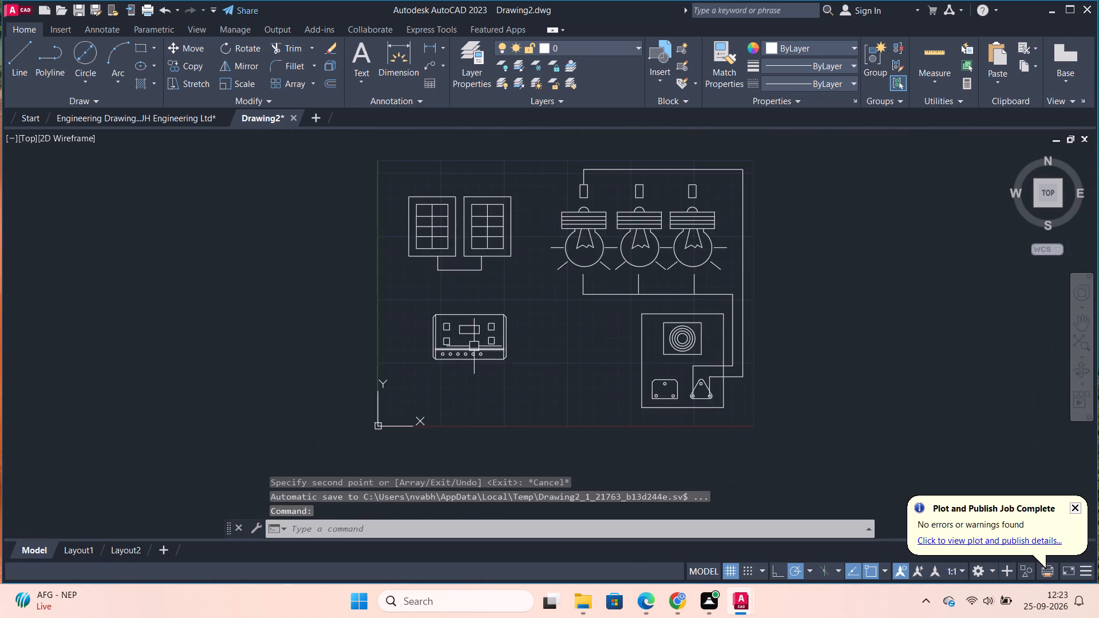
scroll(474, 346, up, 2)
key(Escape)
click(392, 374)
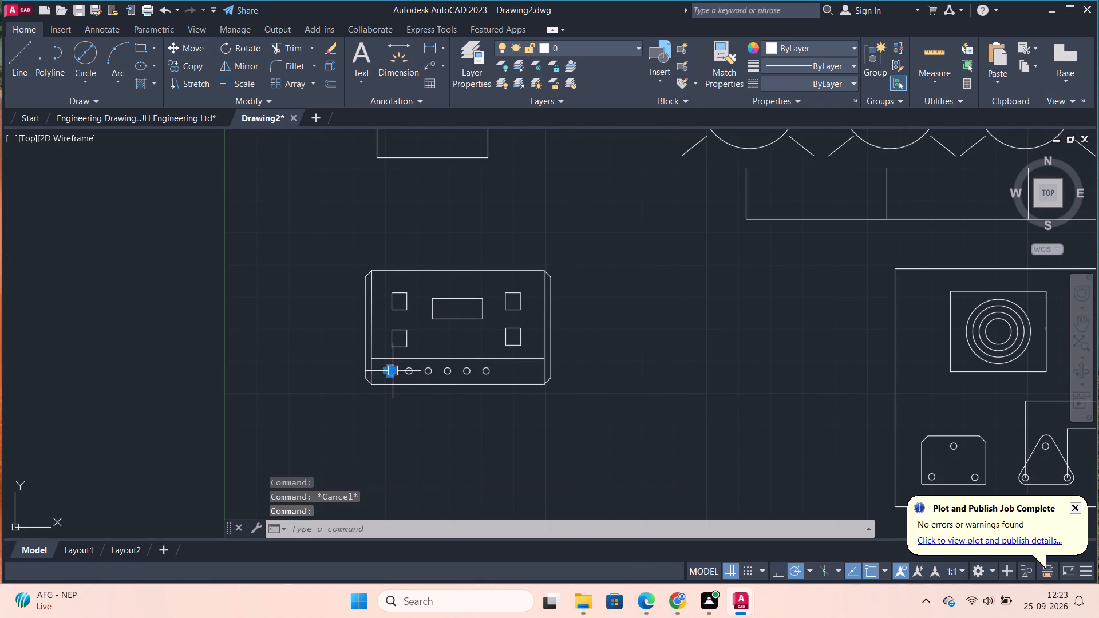
click(406, 373)
click(434, 369)
click(445, 369)
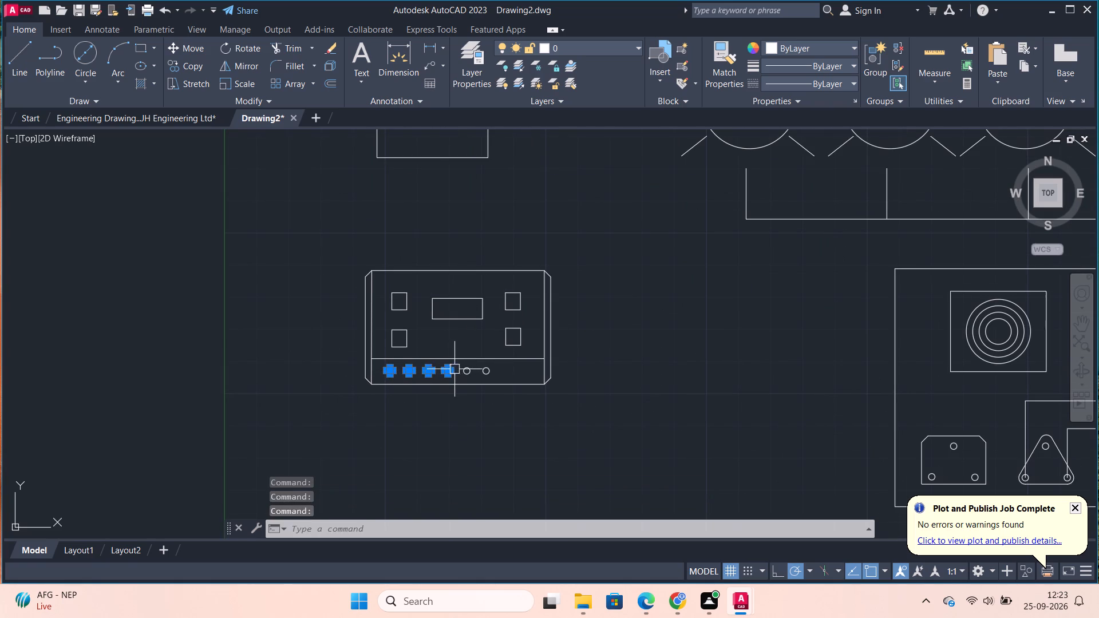
click(465, 369)
click(483, 369)
key(m)
key(Return)
scroll(402, 383, up, 1)
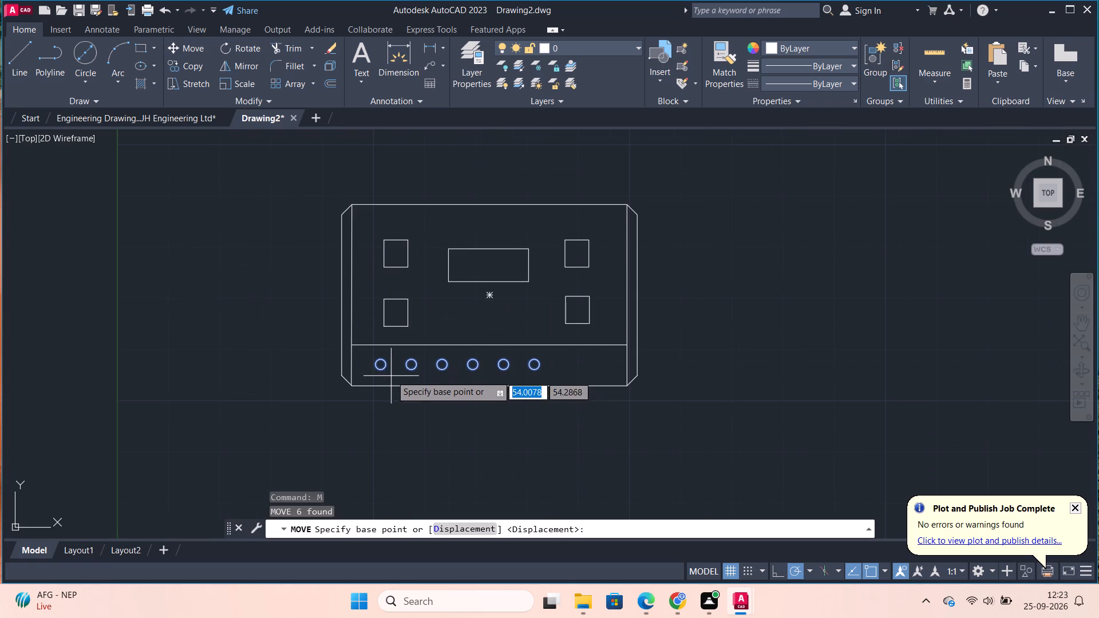
scroll(377, 363, up, 2)
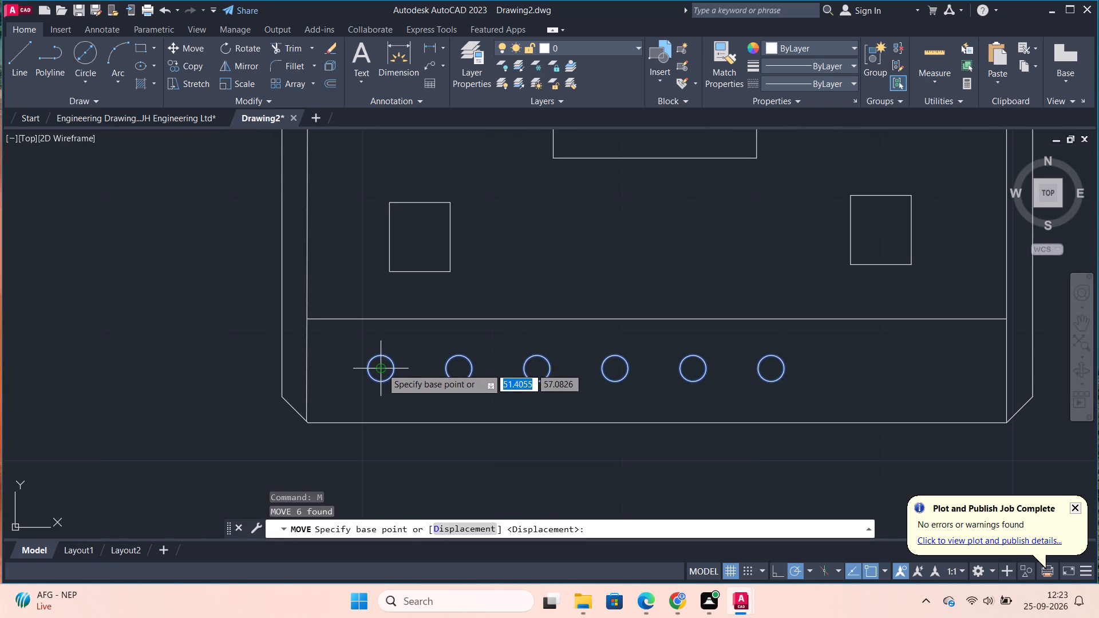
click(382, 368)
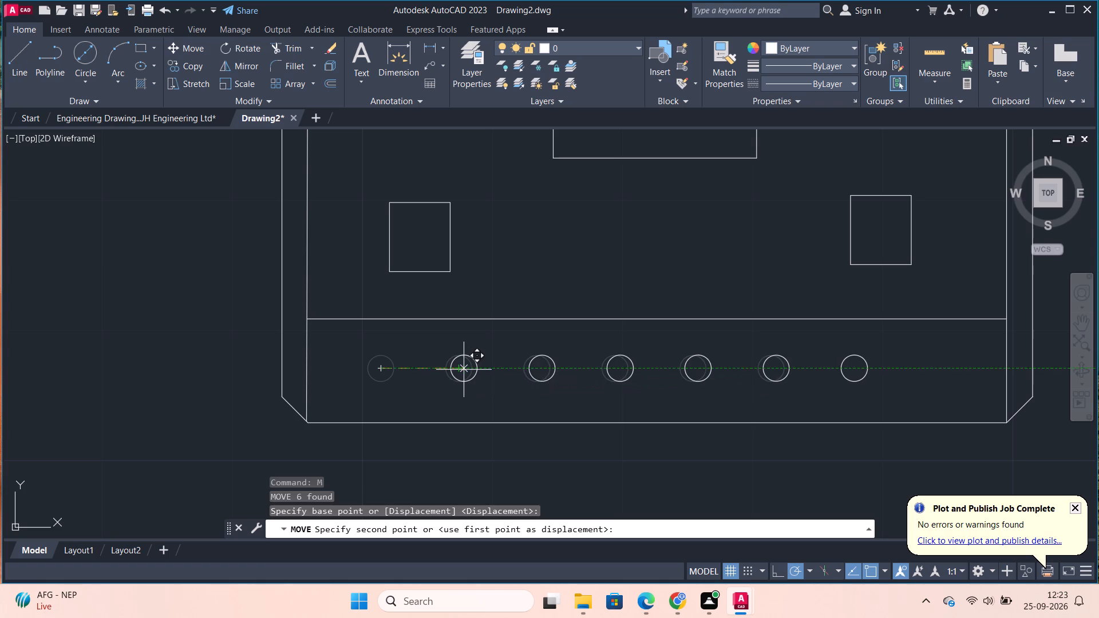
click(464, 370)
Draw a wire from the second circle down about 21, left about 39.5, up about 87, right, and up to the left paned rectangle's bottom edge.
scroll(564, 343, down, 2)
scroll(825, 393, down, 1)
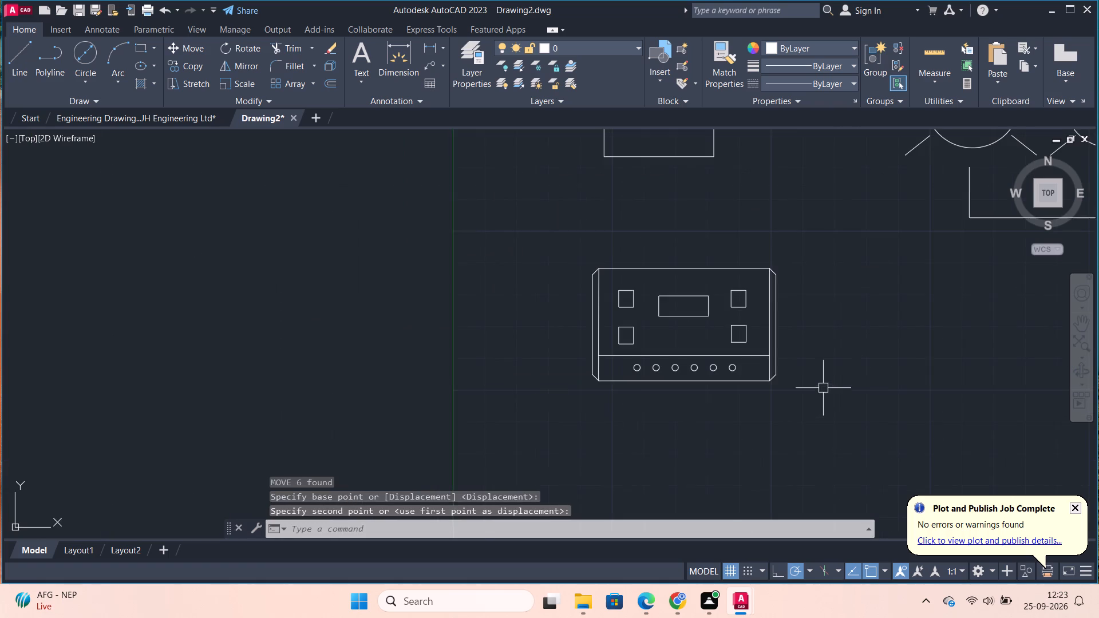
scroll(855, 387, down, 2)
middle_drag(779, 386, 682, 371)
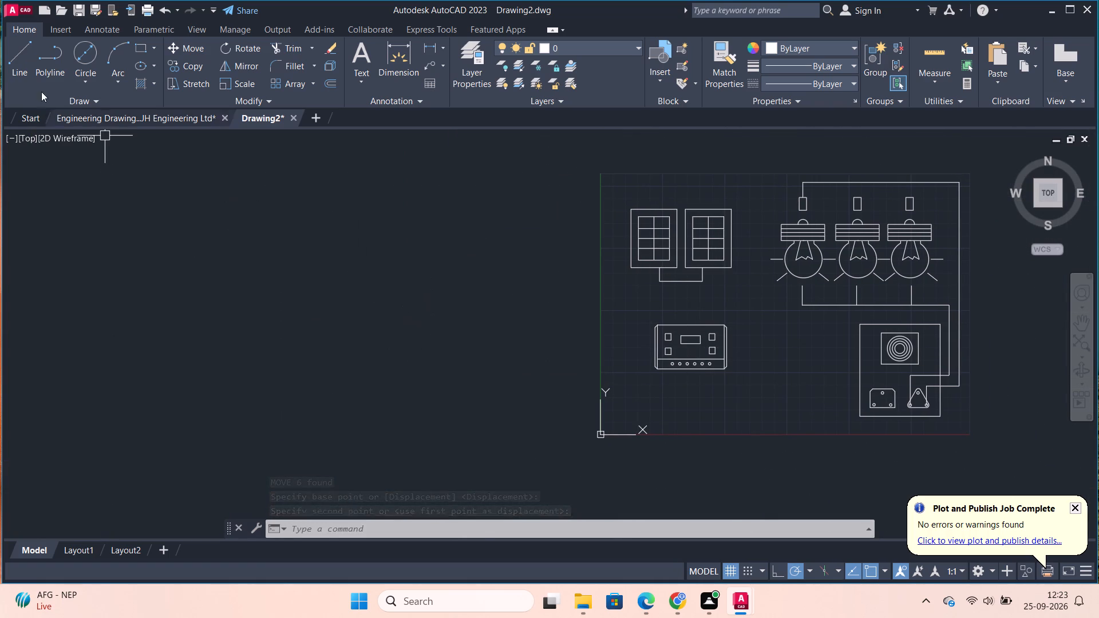
click(15, 53)
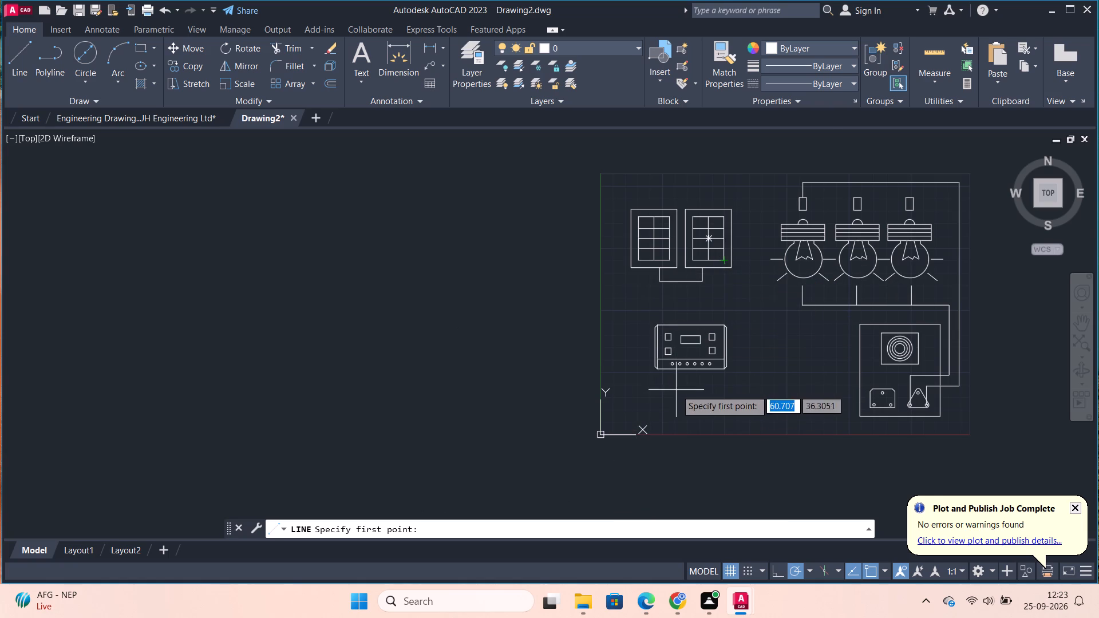
scroll(672, 389, up, 2)
click(689, 329)
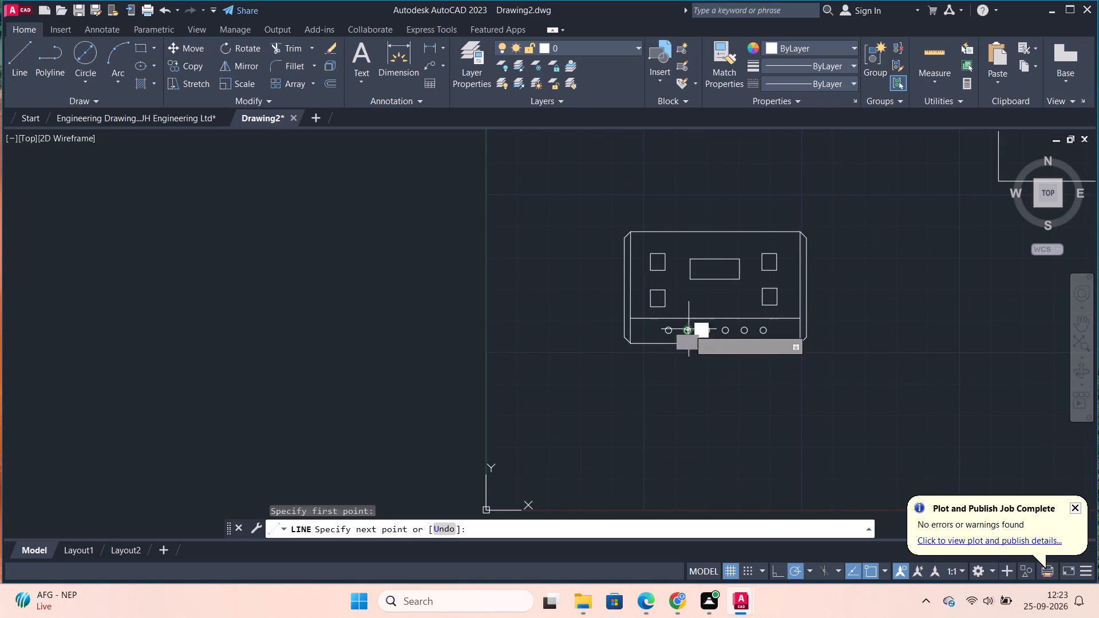
click(686, 399)
scroll(562, 397, down, 2)
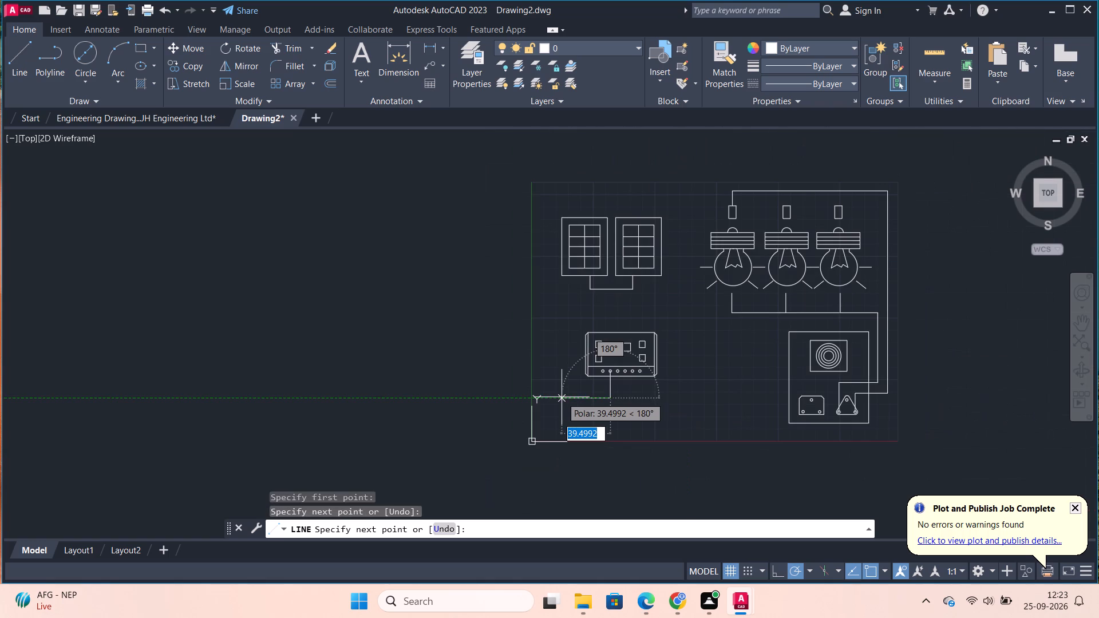
click(562, 397)
scroll(564, 298, up, 1)
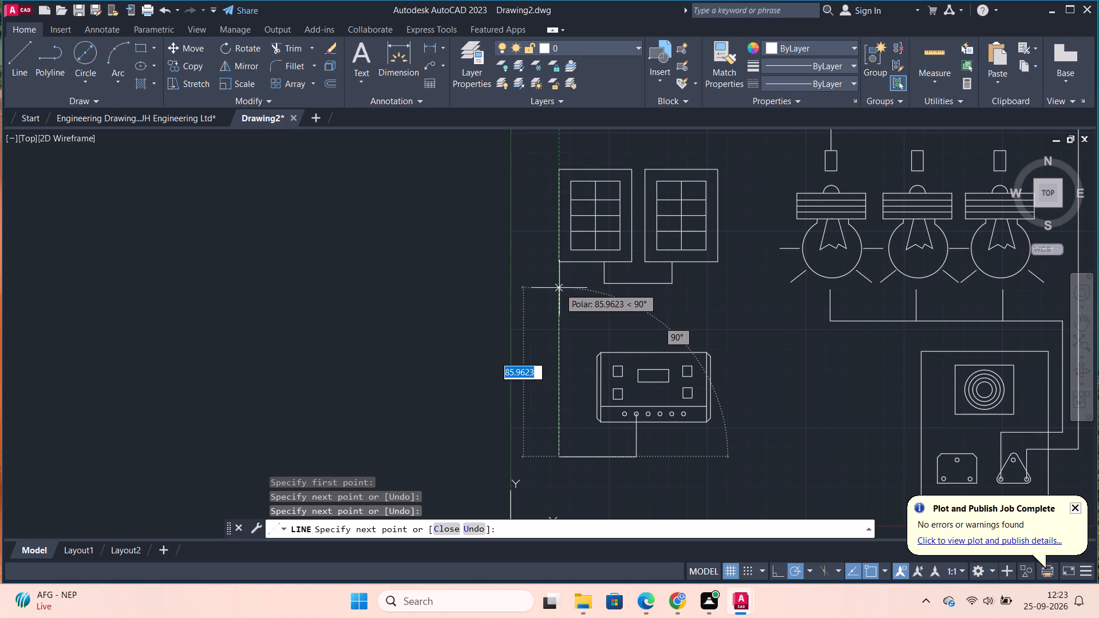
click(559, 284)
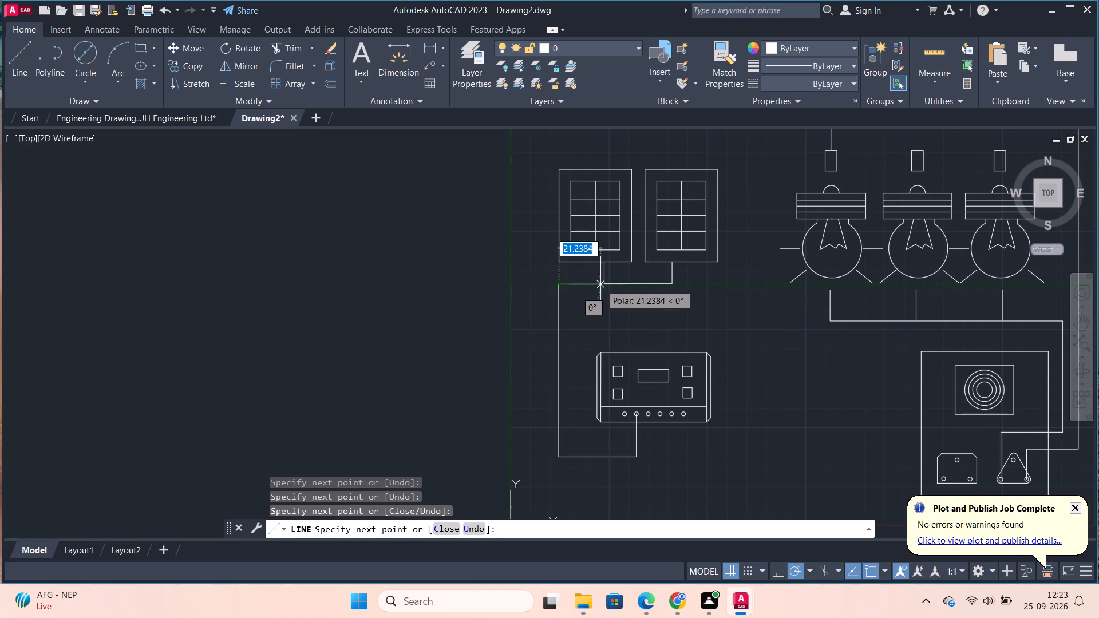
click(585, 284)
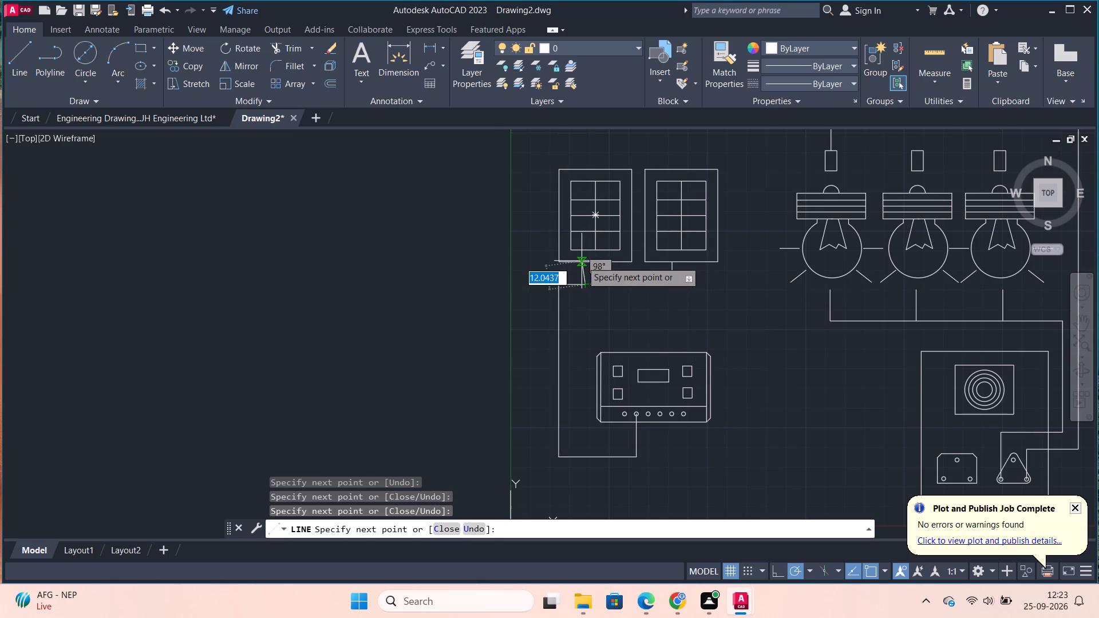
scroll(582, 261, up, 2)
click(592, 259)
scroll(604, 260, down, 1)
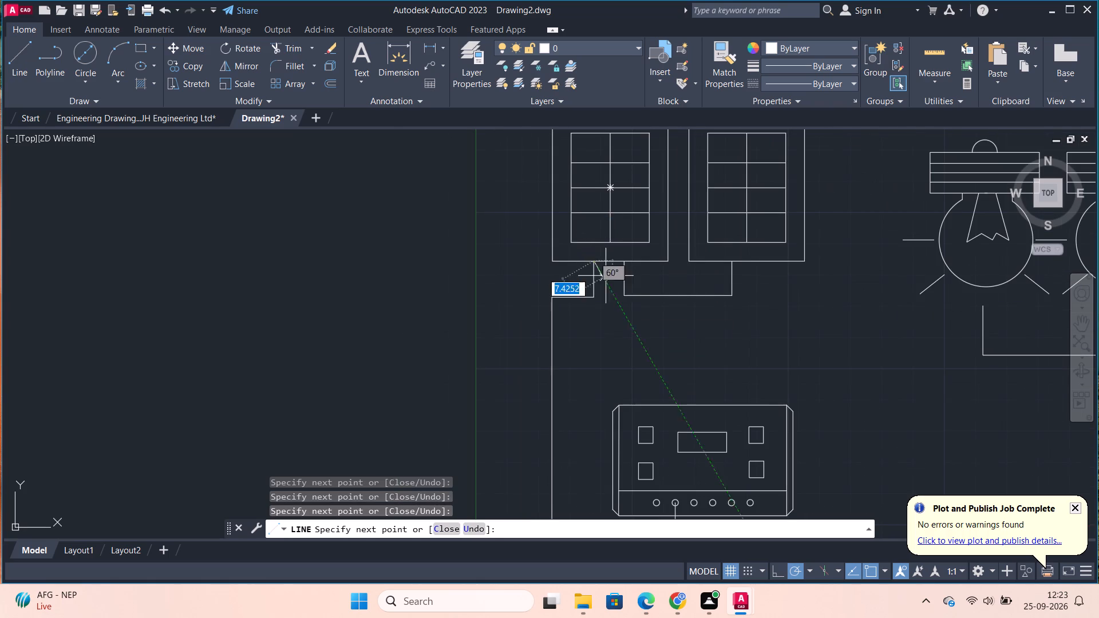
key(Escape)
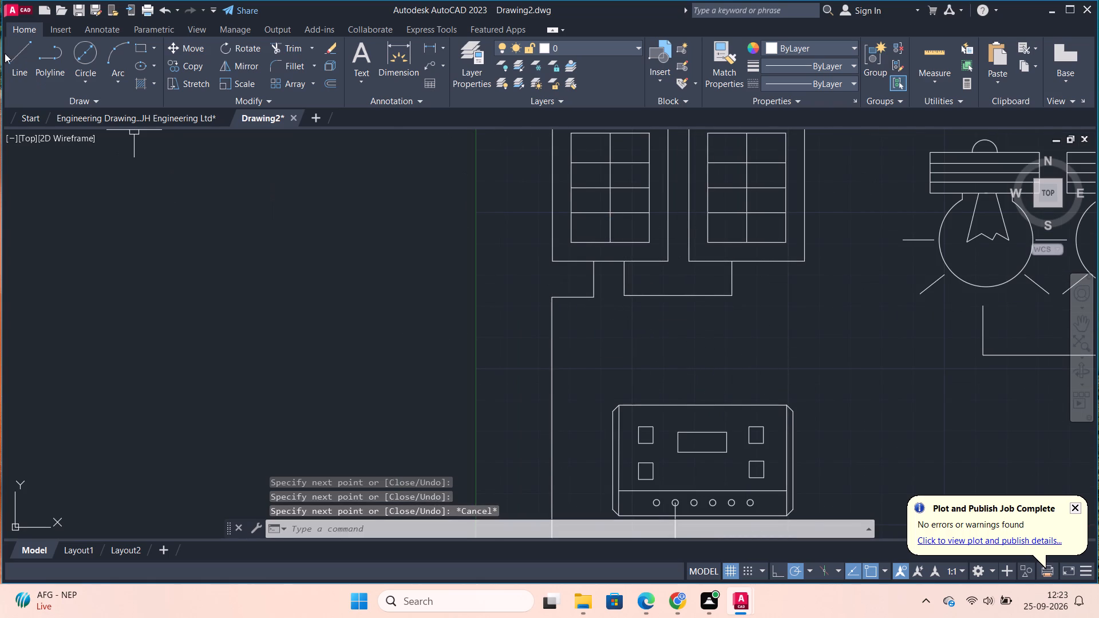
Start a wire at the right paned rectangle's bottom edge, running it down, left about 58, and down between the outer wire and terminal box.
click(12, 53)
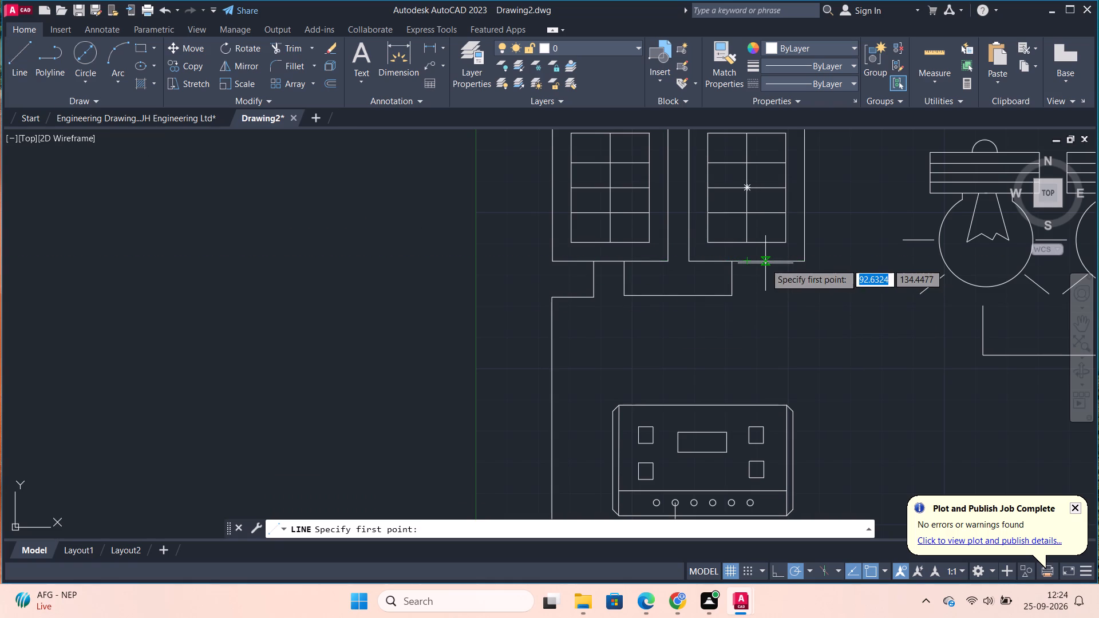
click(765, 263)
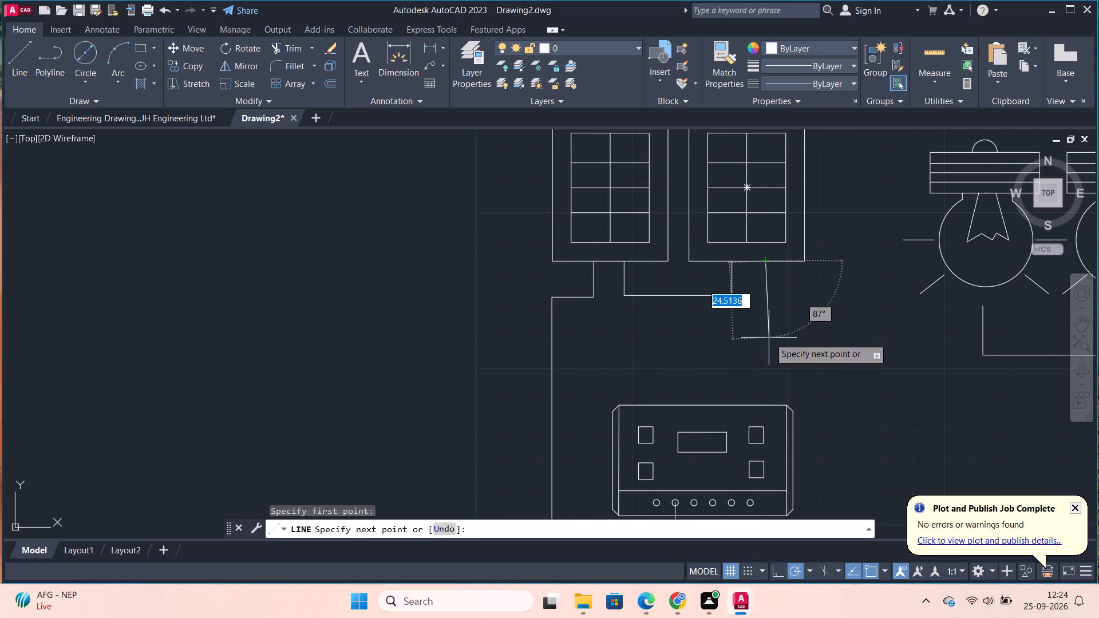
click(768, 330)
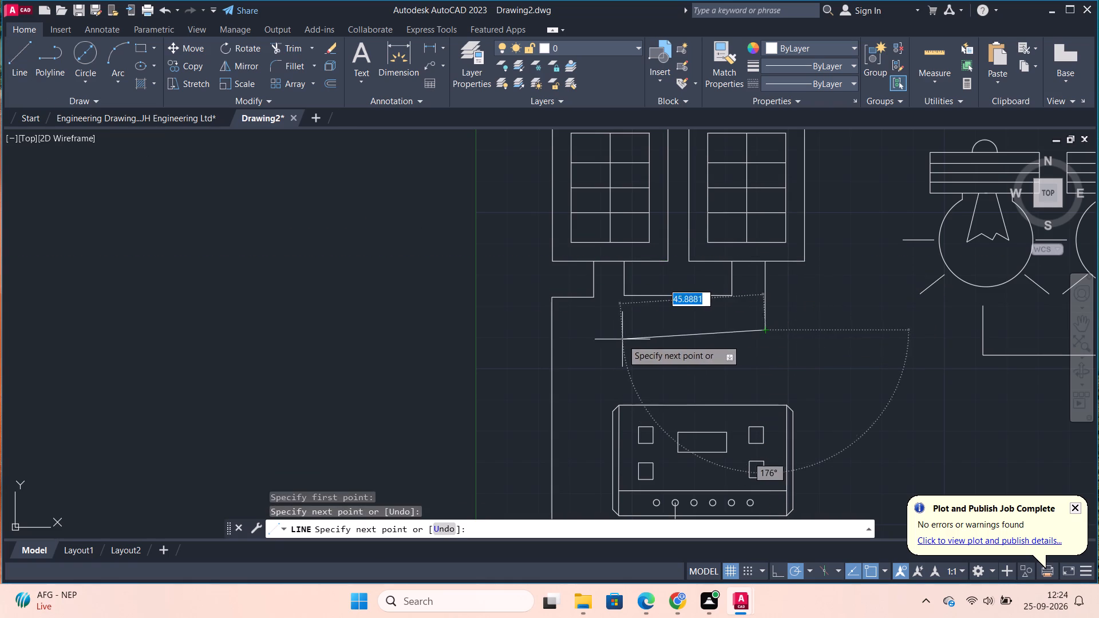
click(585, 327)
scroll(584, 418, down, 2)
scroll(580, 461, up, 2)
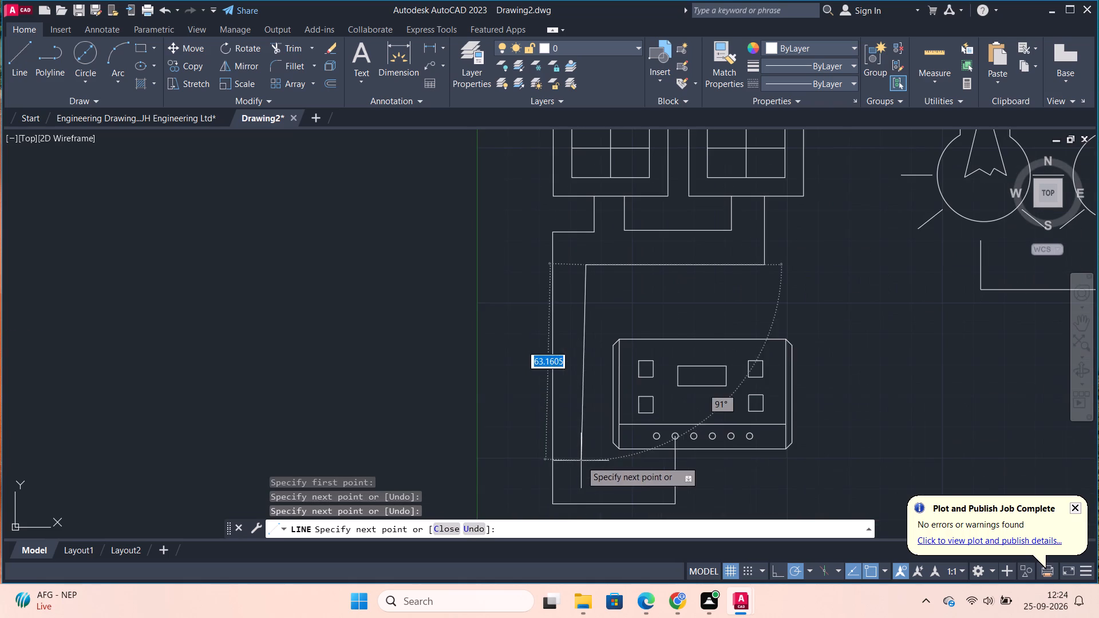
click(588, 477)
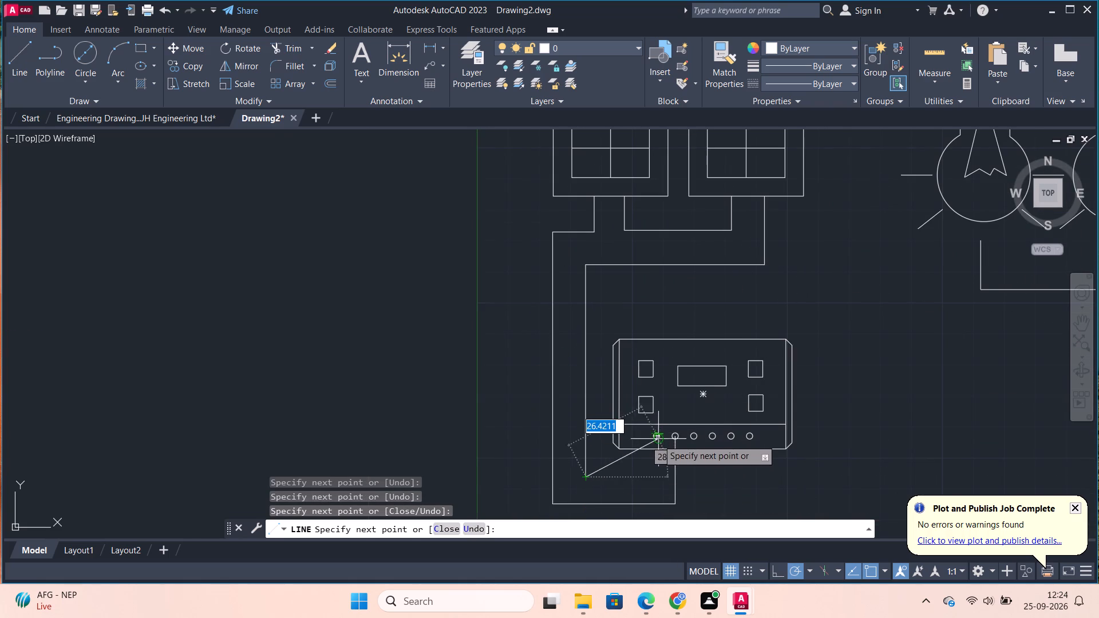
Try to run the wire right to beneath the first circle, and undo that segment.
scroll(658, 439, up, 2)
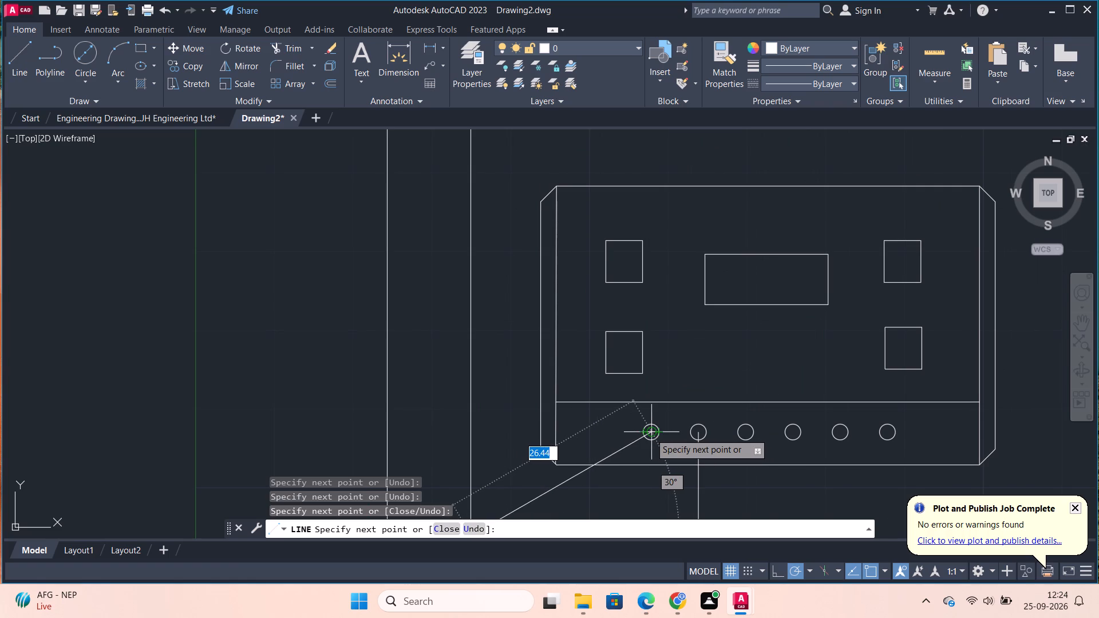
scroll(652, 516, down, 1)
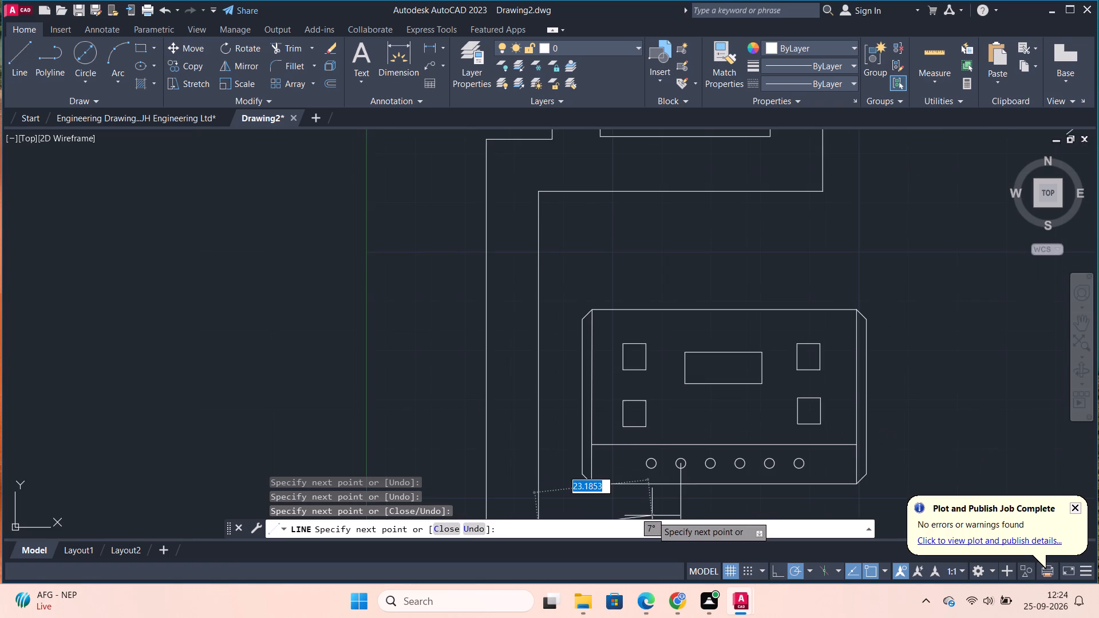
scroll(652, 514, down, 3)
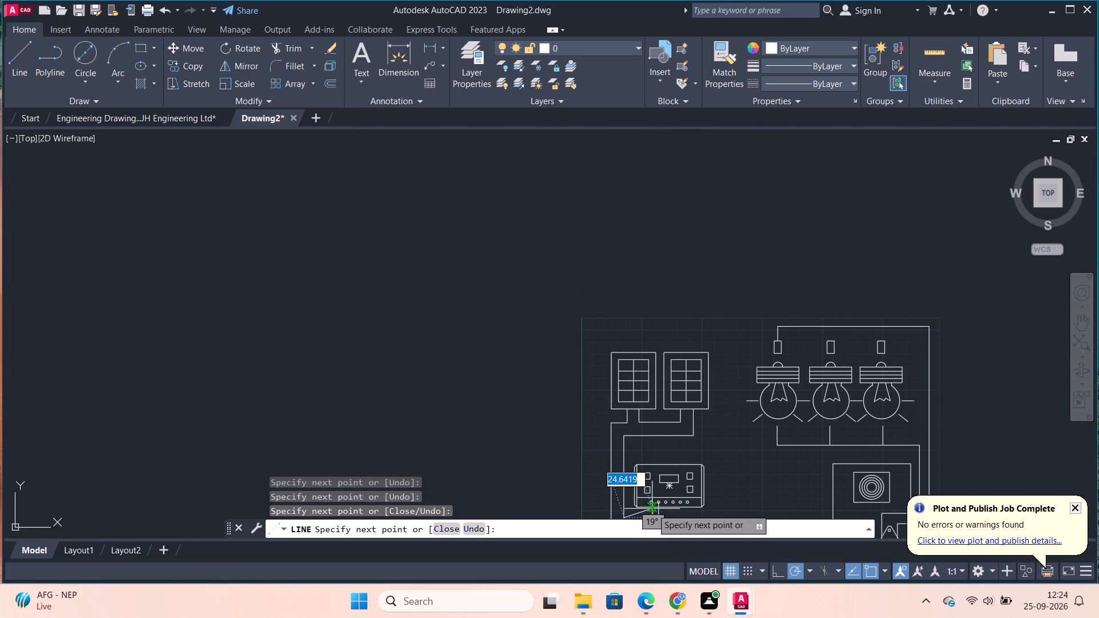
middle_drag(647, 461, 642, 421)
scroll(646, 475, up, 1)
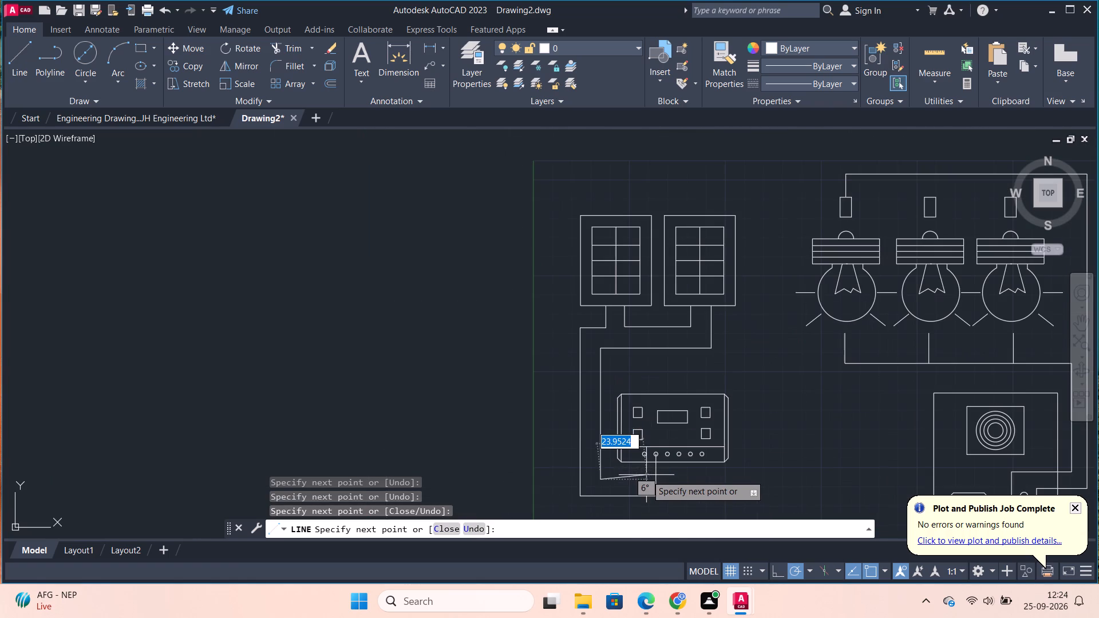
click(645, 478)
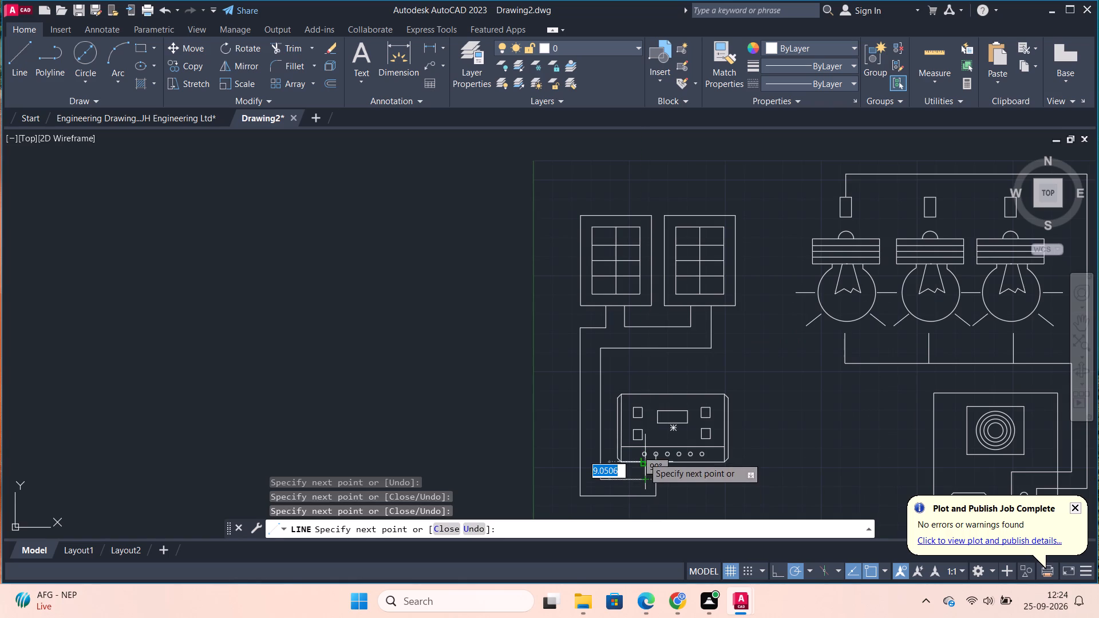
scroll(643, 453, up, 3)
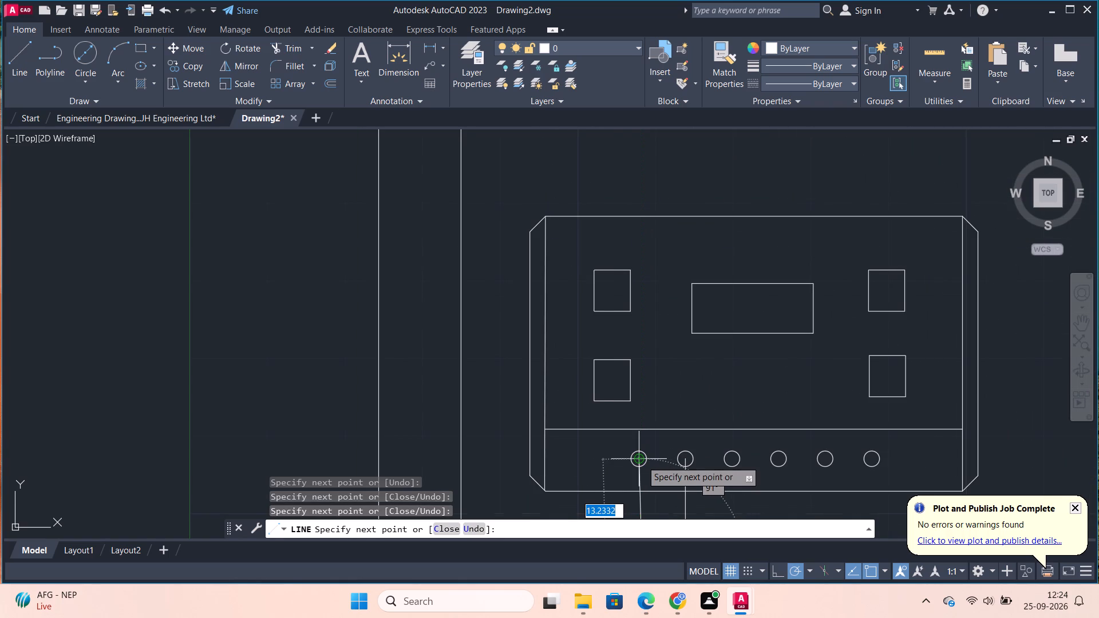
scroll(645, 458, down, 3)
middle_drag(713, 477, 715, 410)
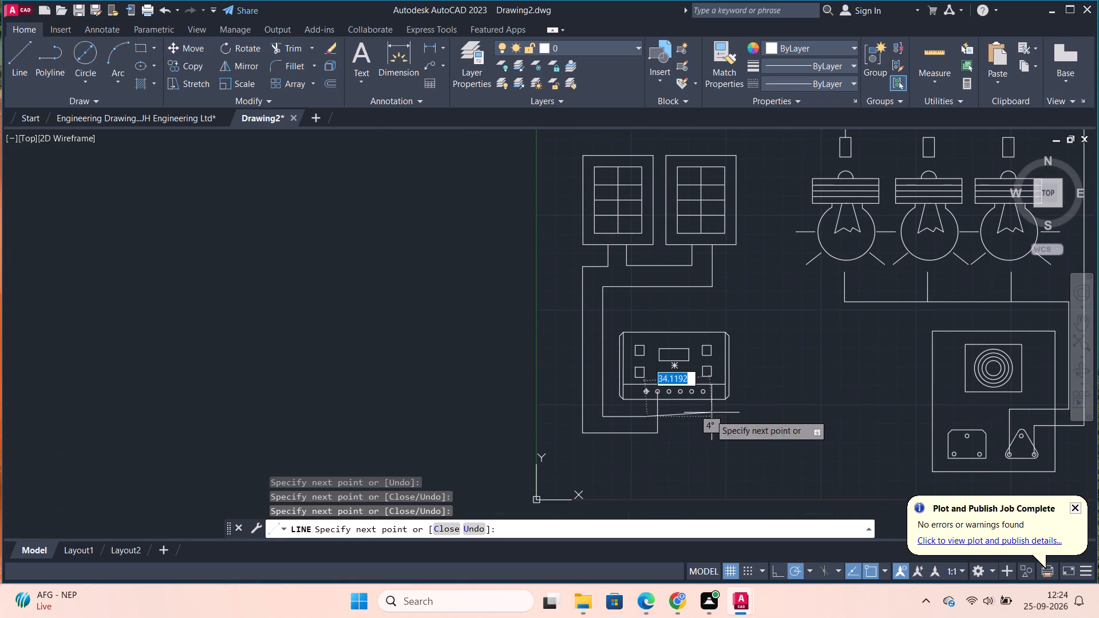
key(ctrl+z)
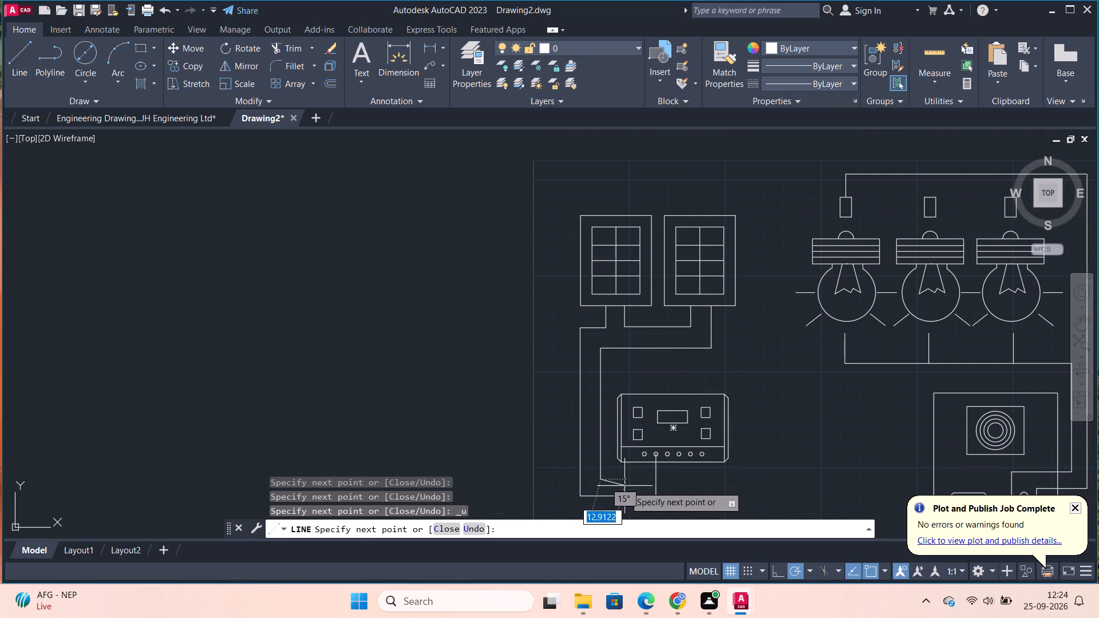
Continue the wire right about 23 to directly beneath the first circle, and up about 13 to the circle's centre.
middle_drag(760, 474, 738, 400)
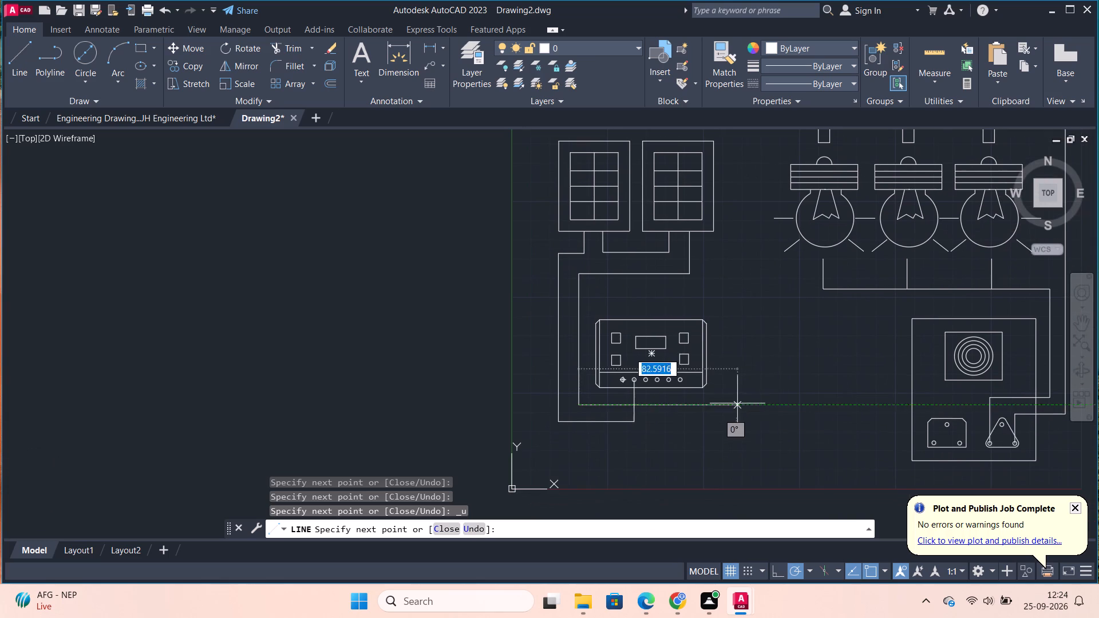
middle_drag(699, 411, 673, 290)
scroll(652, 317, up, 2)
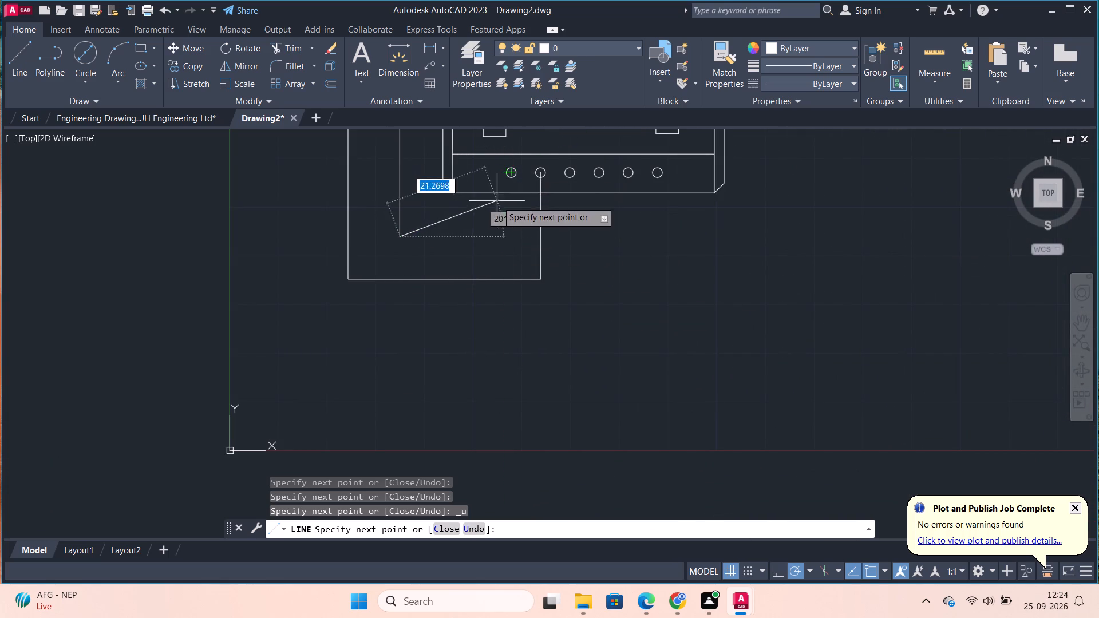
scroll(509, 168, up, 2)
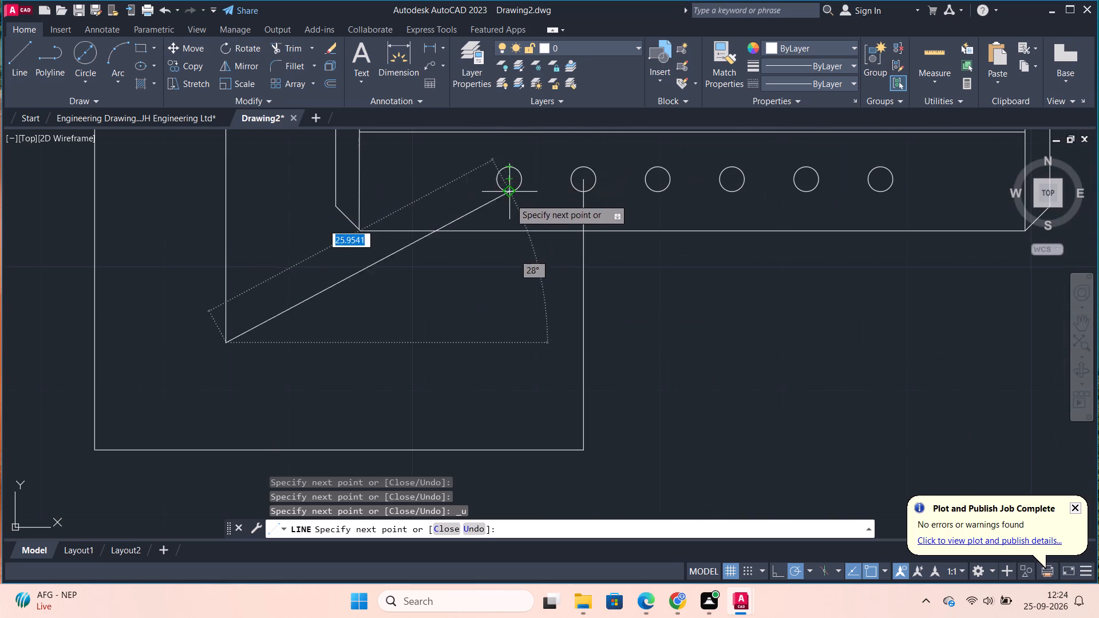
click(507, 340)
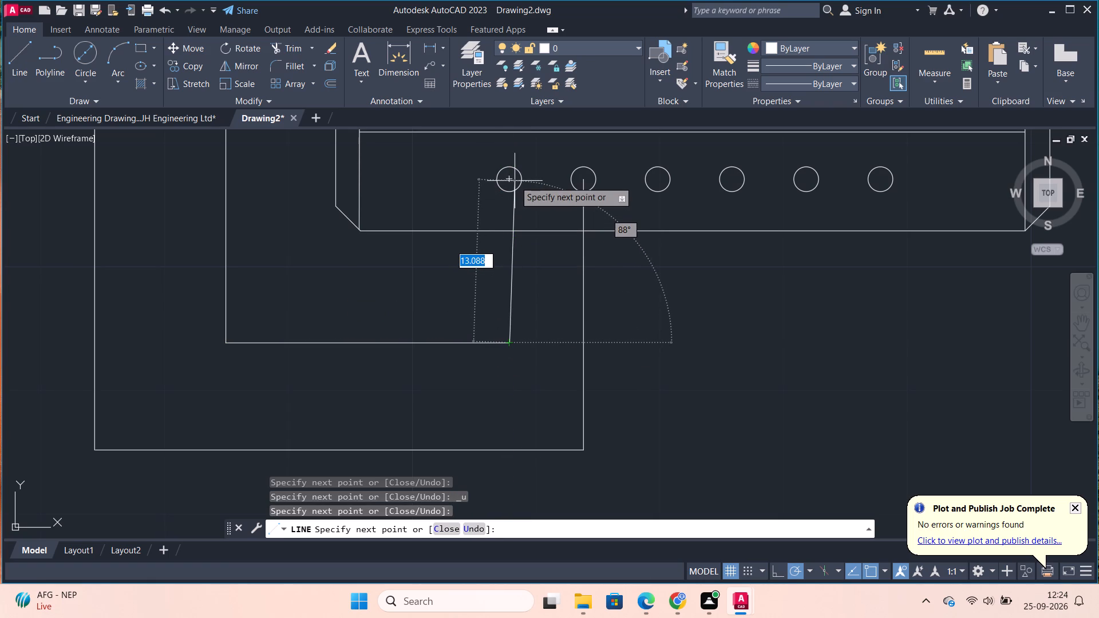
click(512, 180)
scroll(562, 233, down, 2)
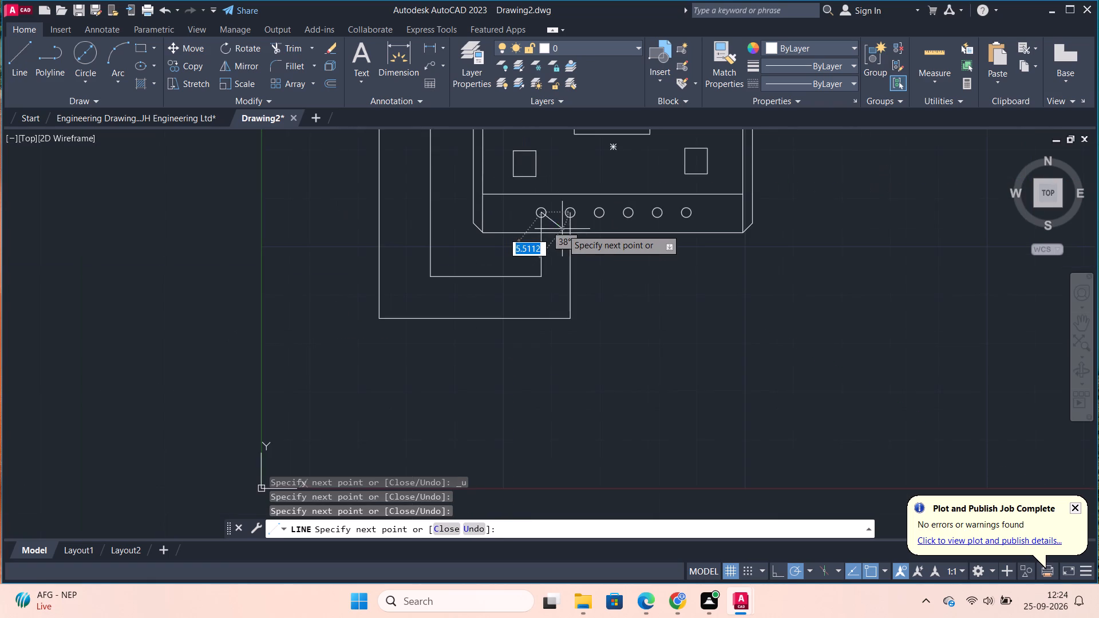
key(Escape)
Draw a wire from the fifth circle's centre down about 22, right about 60, and up about 50.
scroll(729, 307, down, 2)
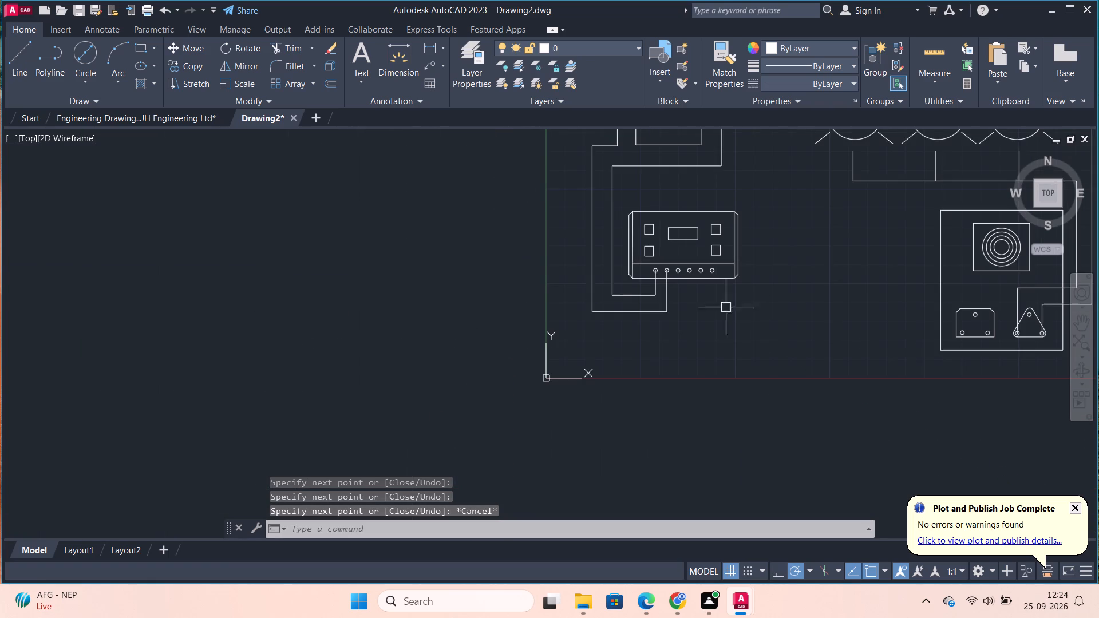
click(13, 63)
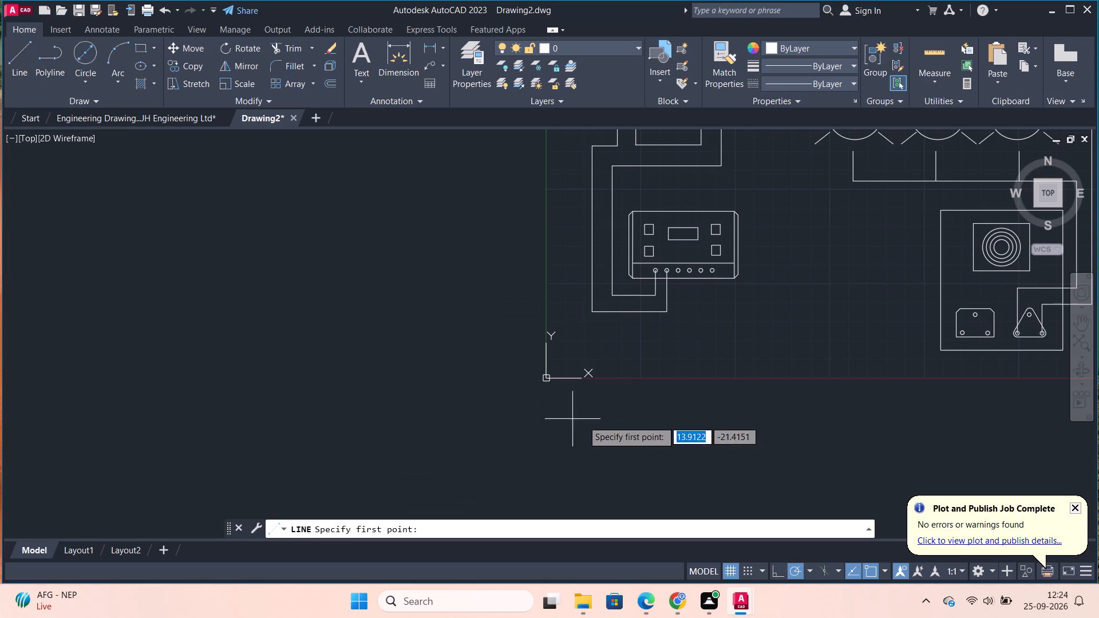
scroll(700, 277, up, 1)
click(699, 267)
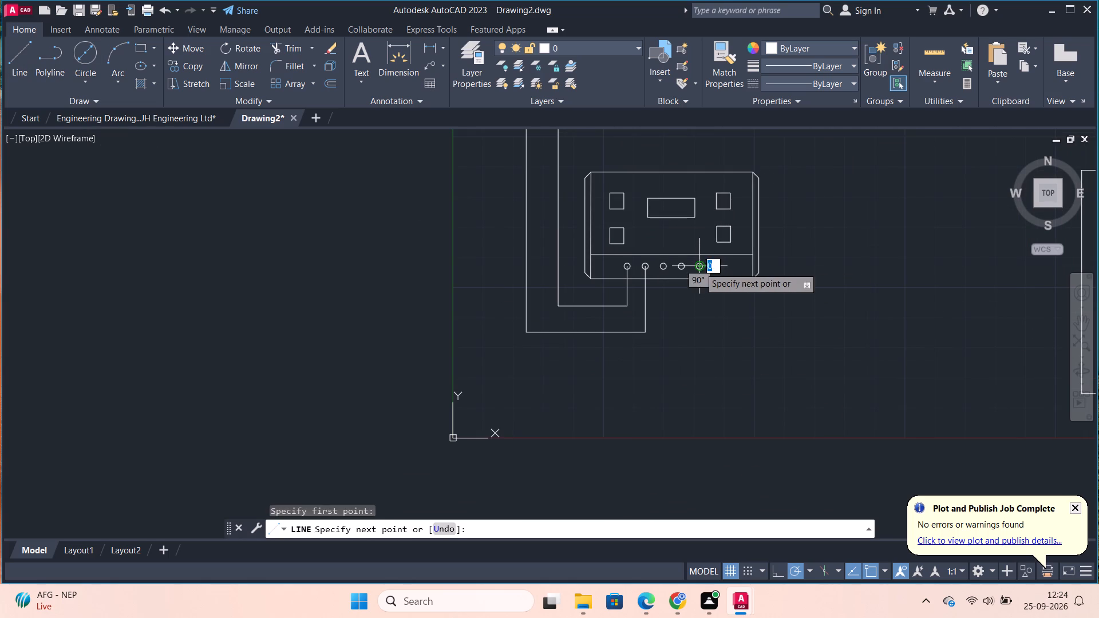
click(702, 332)
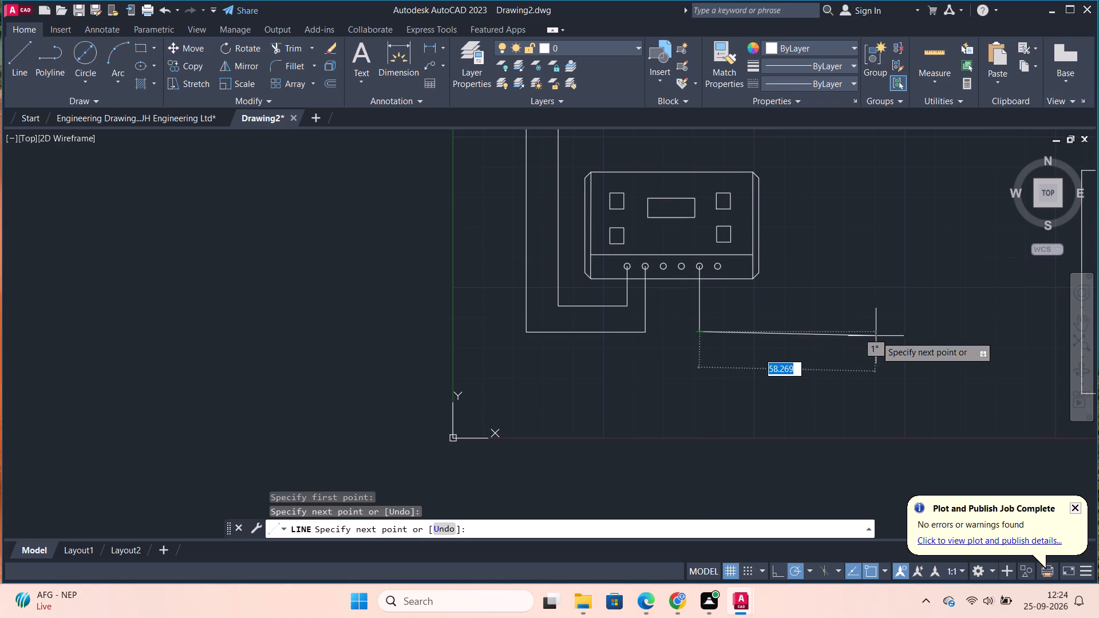
click(880, 333)
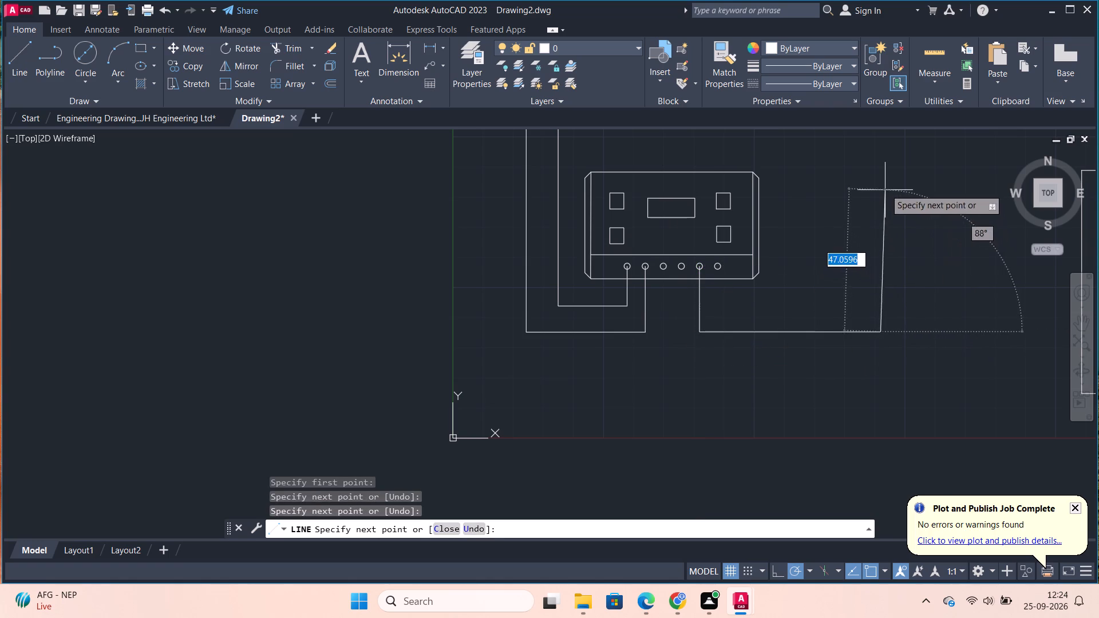
click(881, 180)
key(Escape)
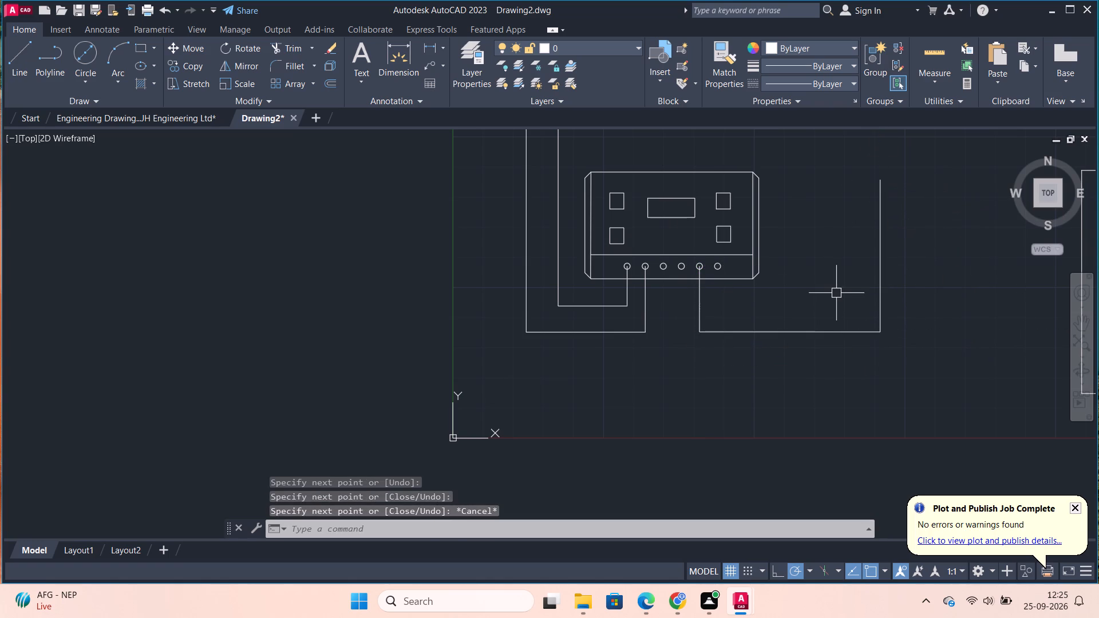
Draw an inner wire from the sixth circle's centre down about 13, right about 45, and up about 39.
key(space)
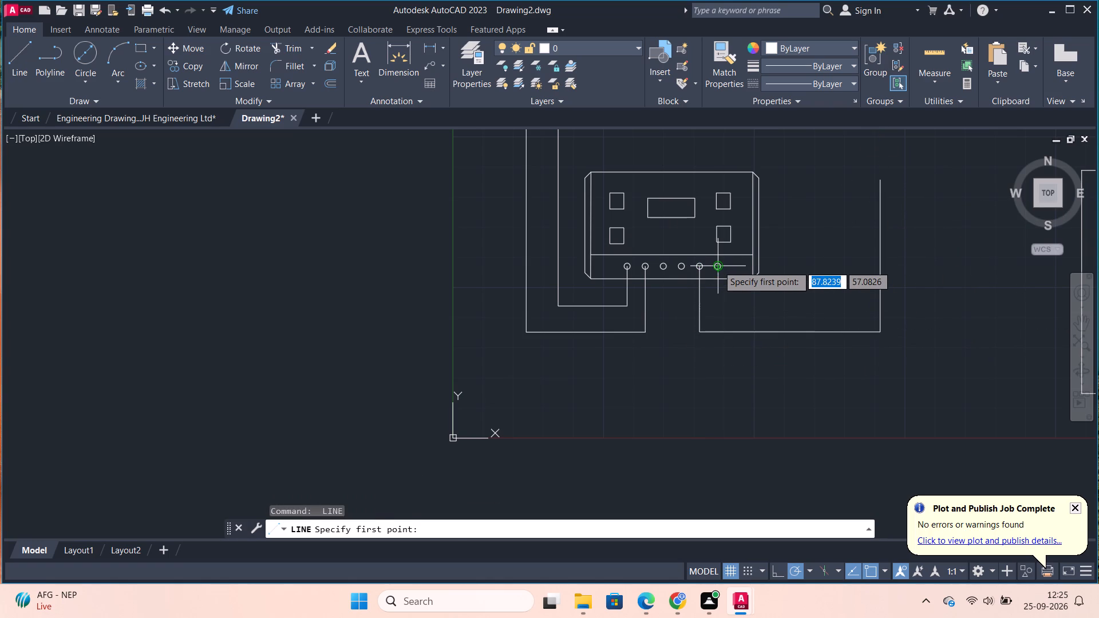
click(718, 266)
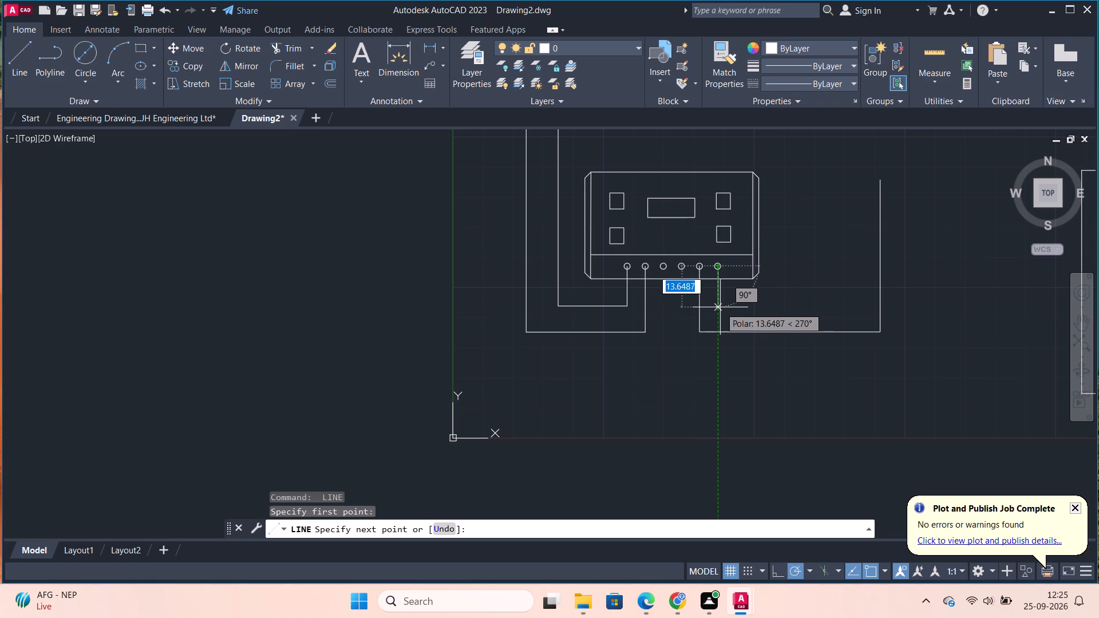
click(720, 304)
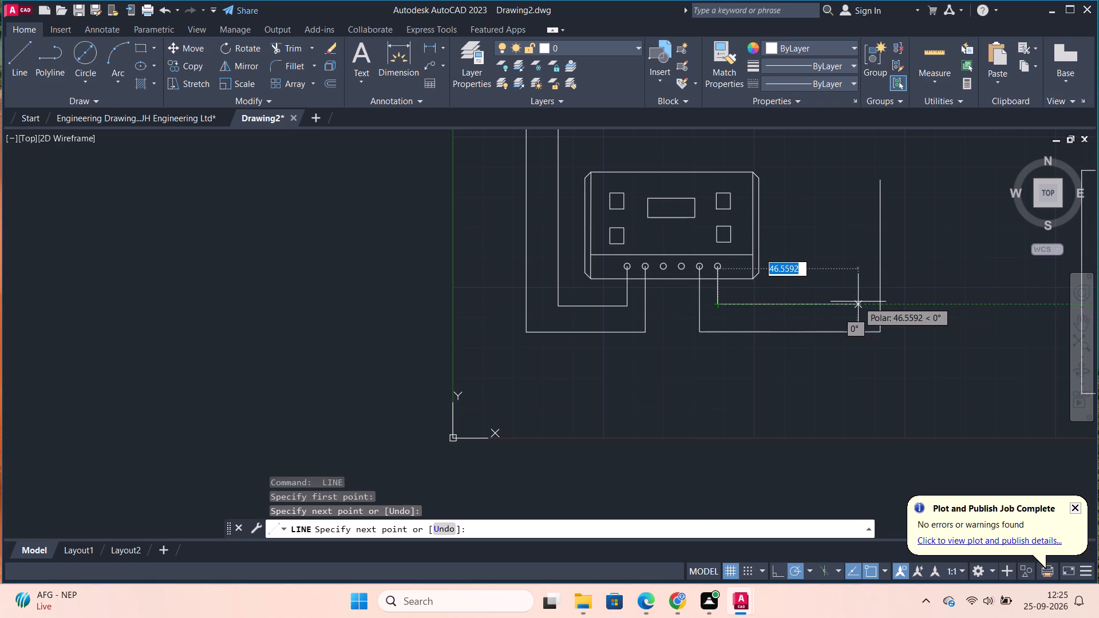
click(853, 302)
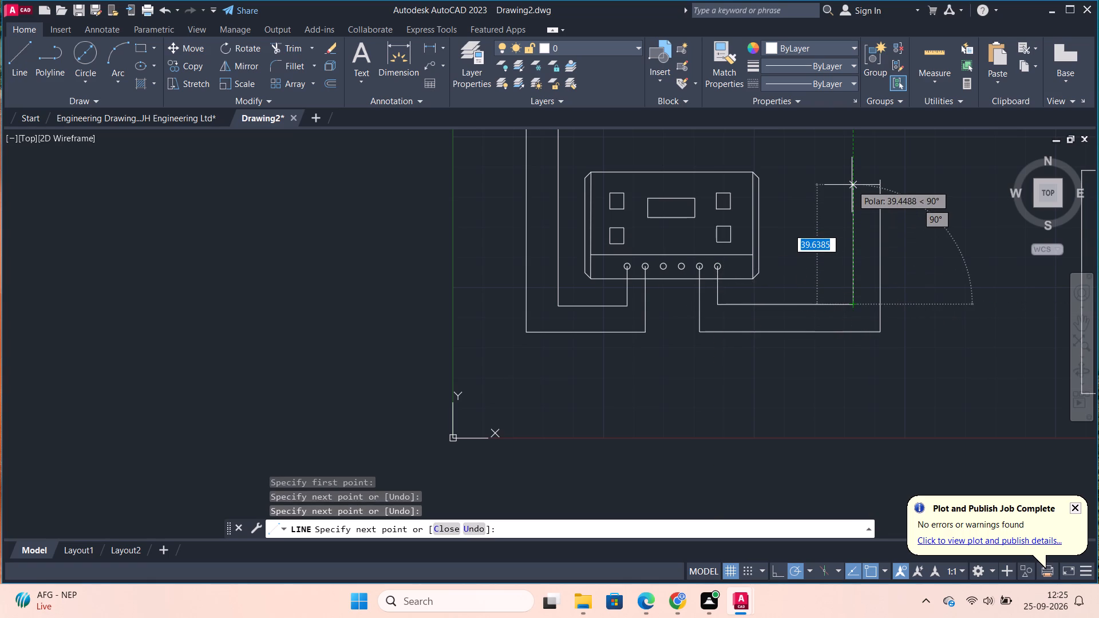
click(852, 185)
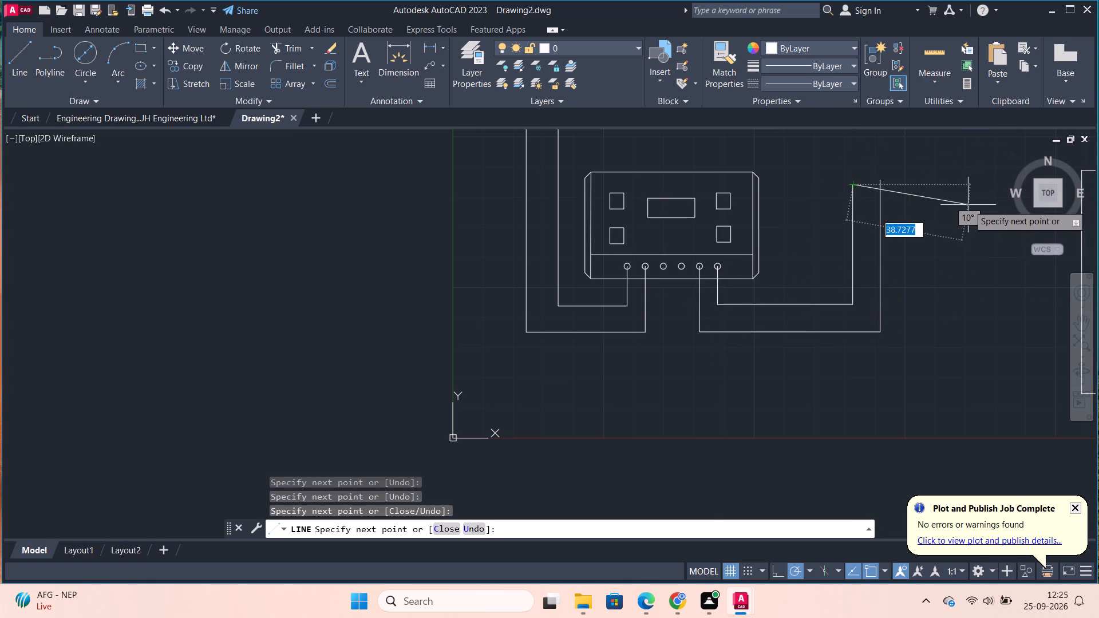
key(Escape)
Draw a rectangle about 31 by 16 below the six-terminal box and its wires.
scroll(968, 232, down, 1)
middle_drag(922, 278, 884, 294)
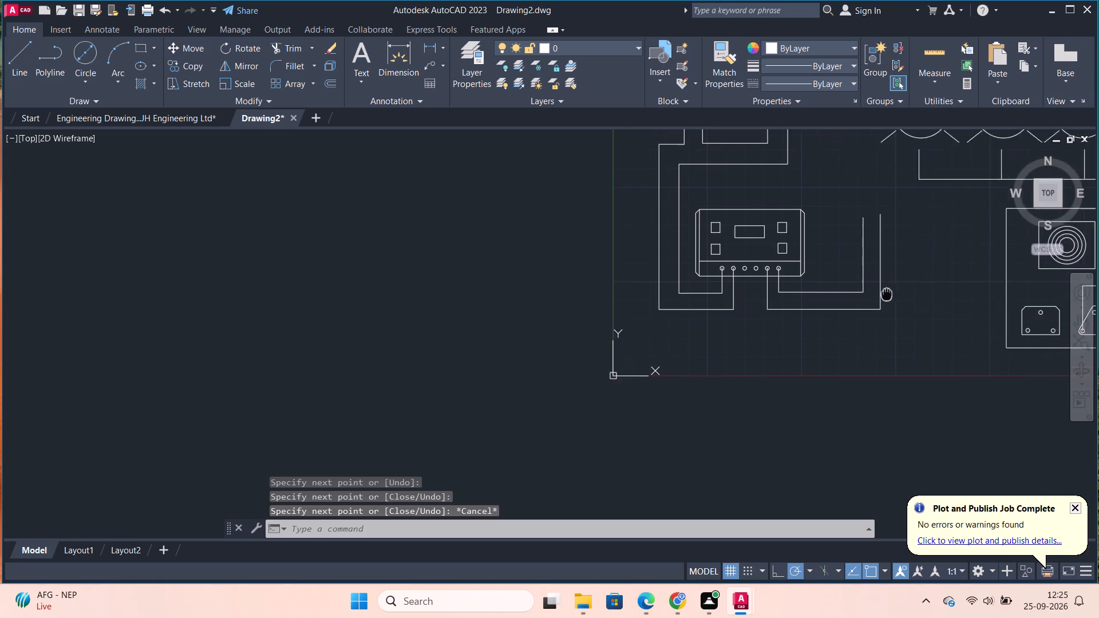
middle_drag(884, 294, 806, 327)
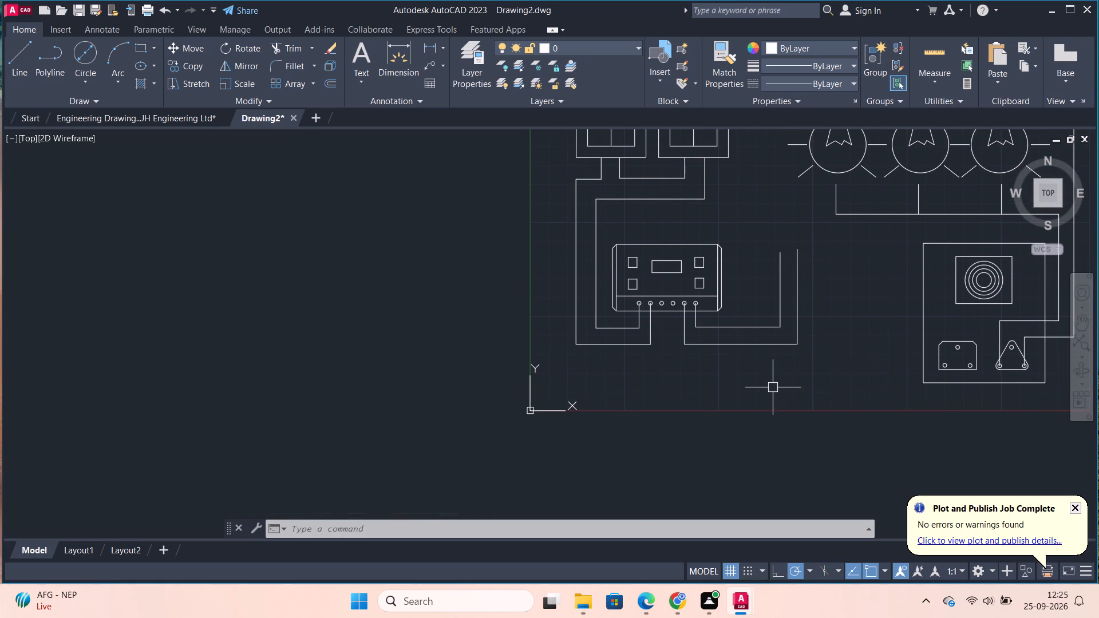
scroll(773, 386, down, 1)
scroll(809, 371, up, 1)
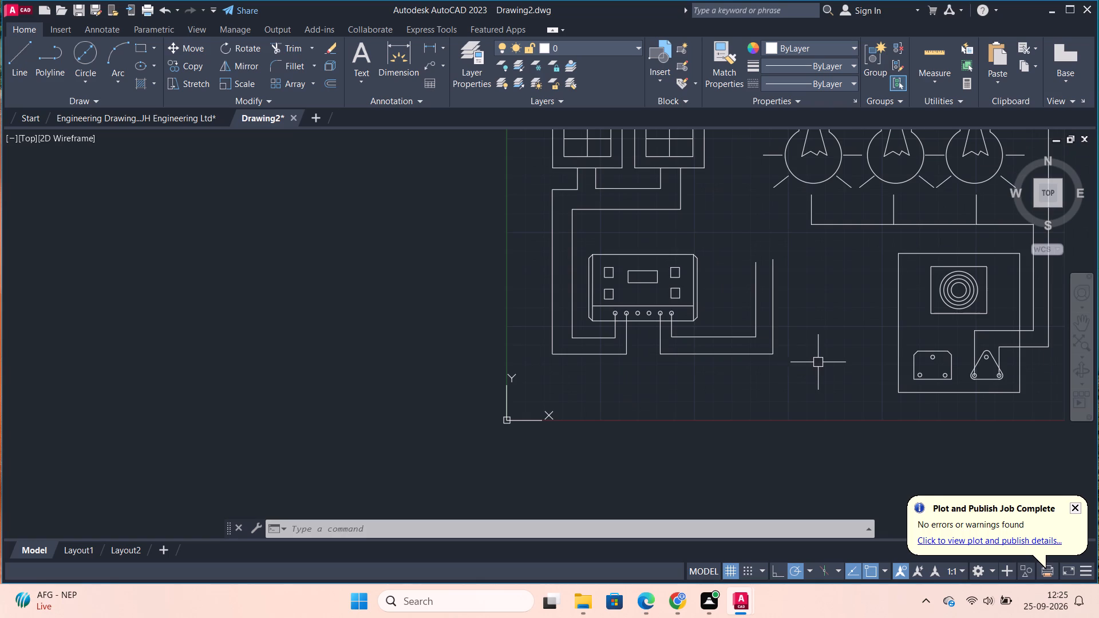
middle_drag(833, 351, 839, 296)
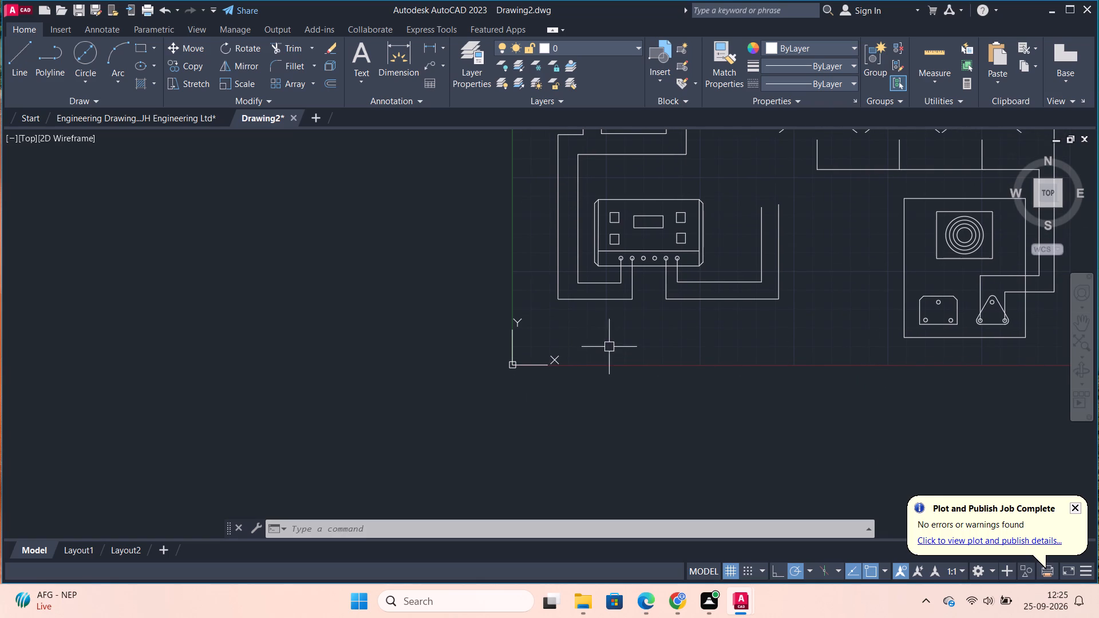
click(141, 52)
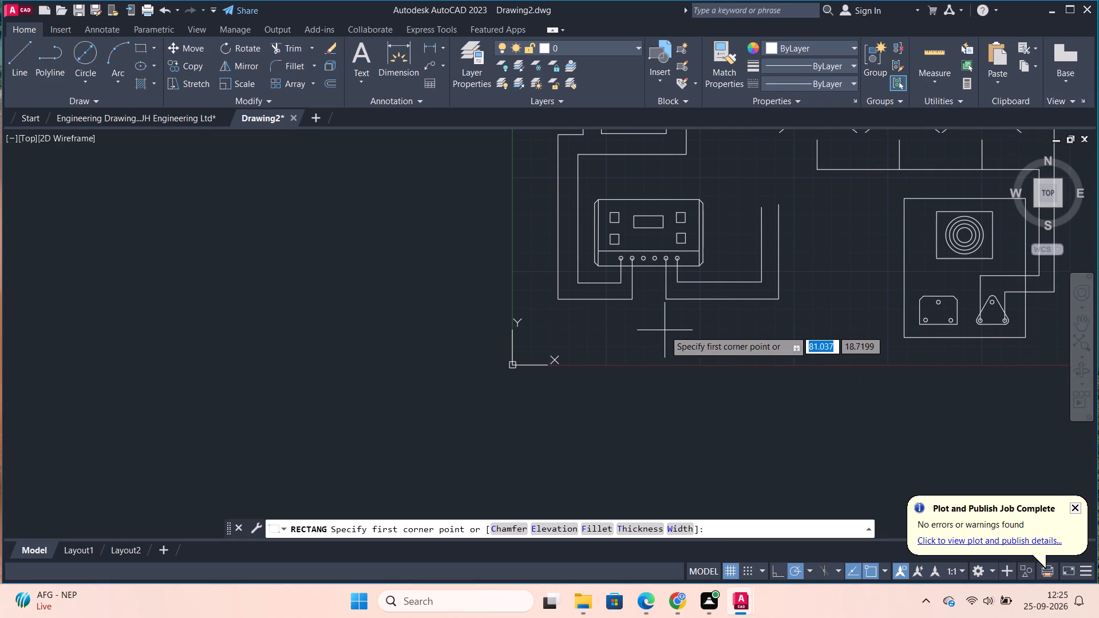
scroll(658, 354, up, 1)
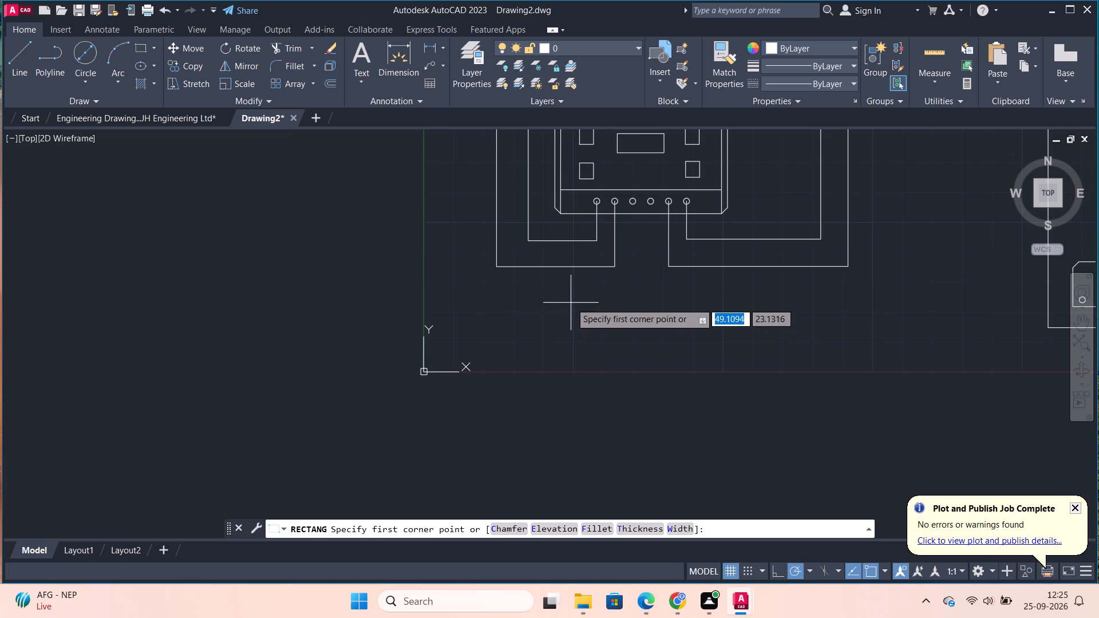
click(569, 299)
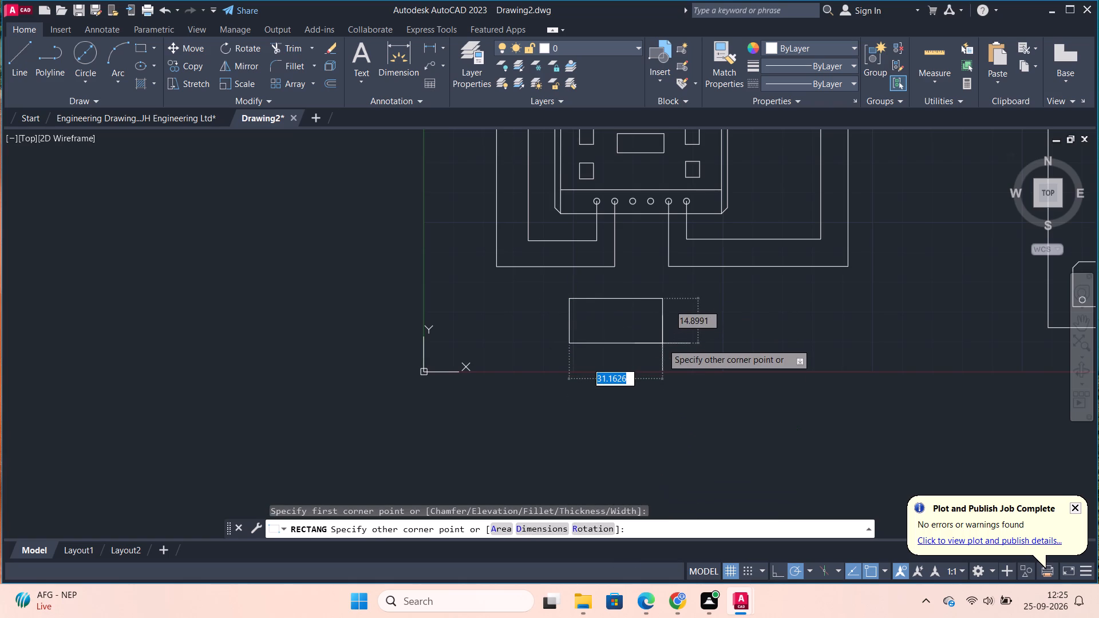
click(662, 348)
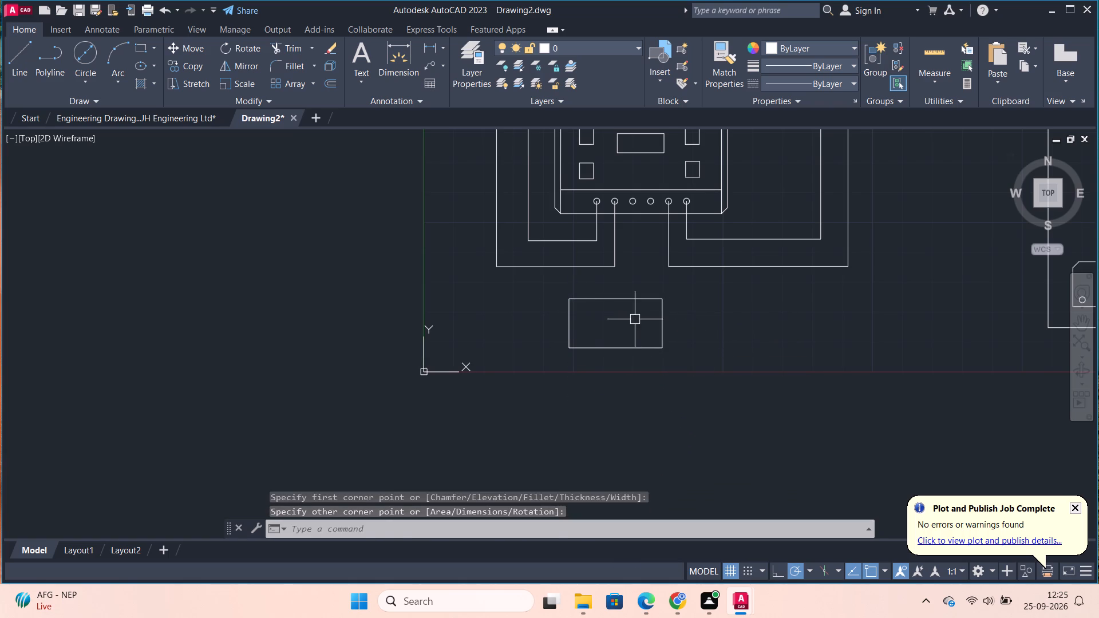
Move the new rectangle by its centre about 0.7 up and to the left.
click(549, 290)
click(695, 356)
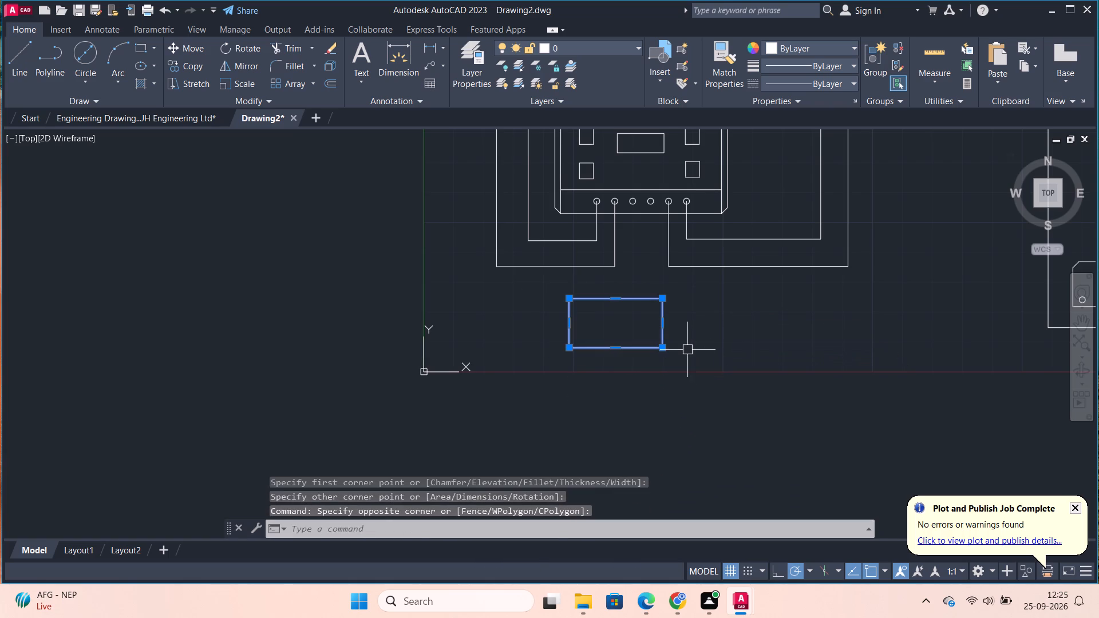
key(m)
key(Return)
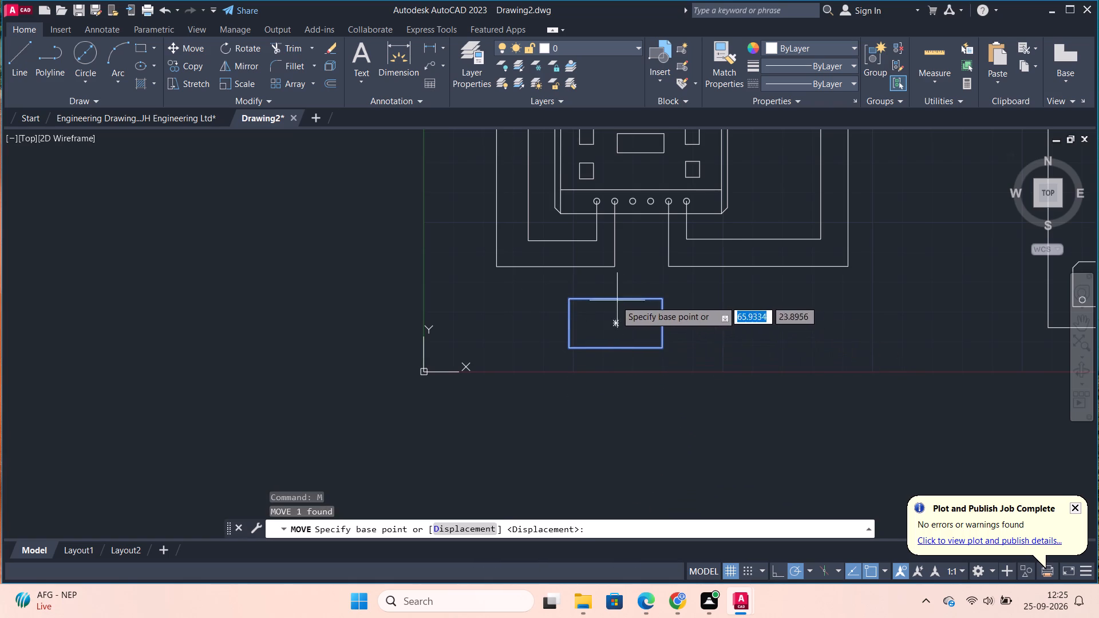
click(617, 322)
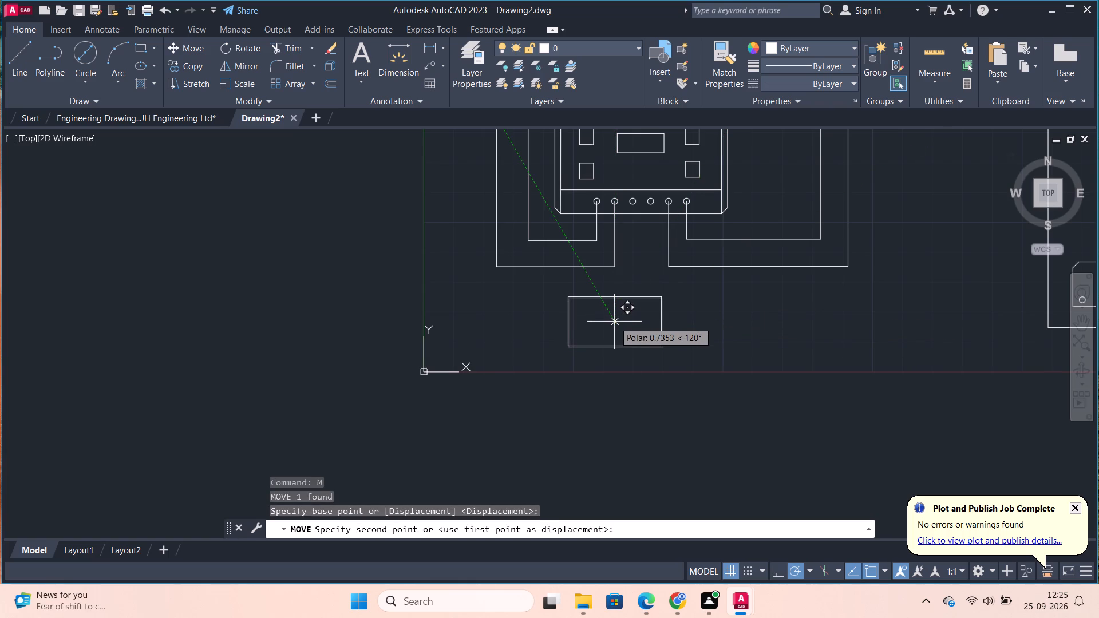
click(614, 322)
Copy the rectangle horizontally about 42 to the right, using its centre as the base point.
key(c)
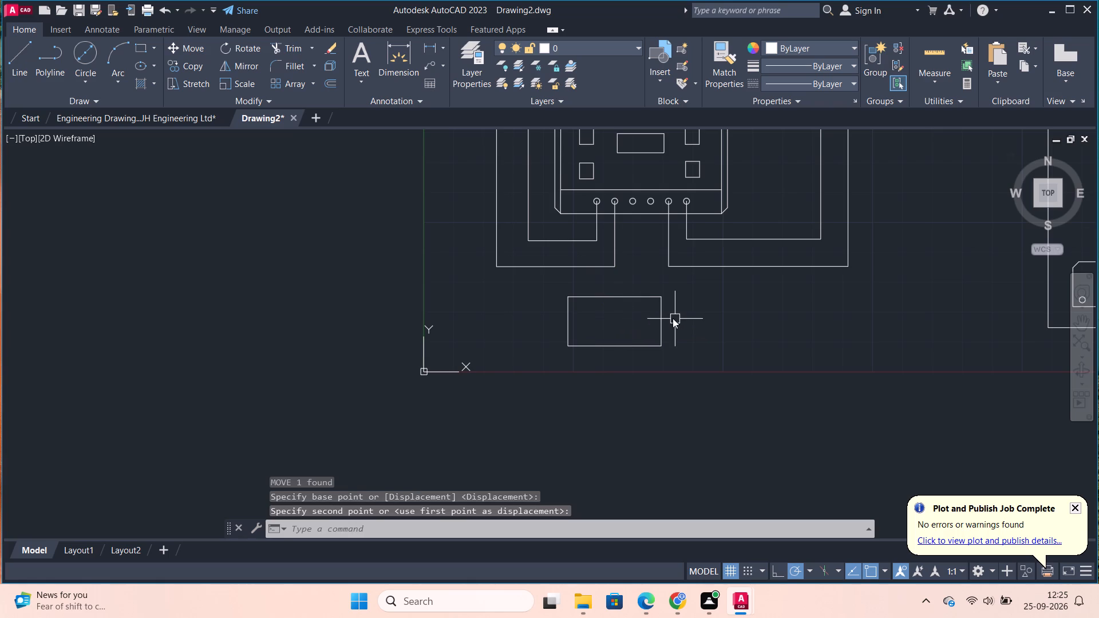
key(o)
key(Return)
click(662, 320)
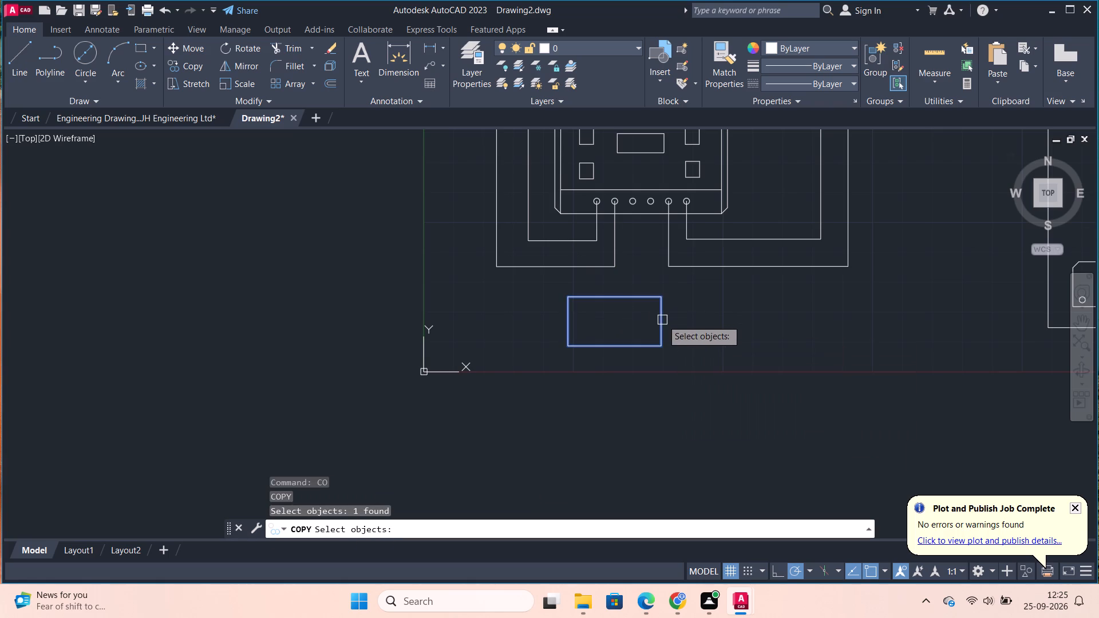
text(CO)
key(Return)
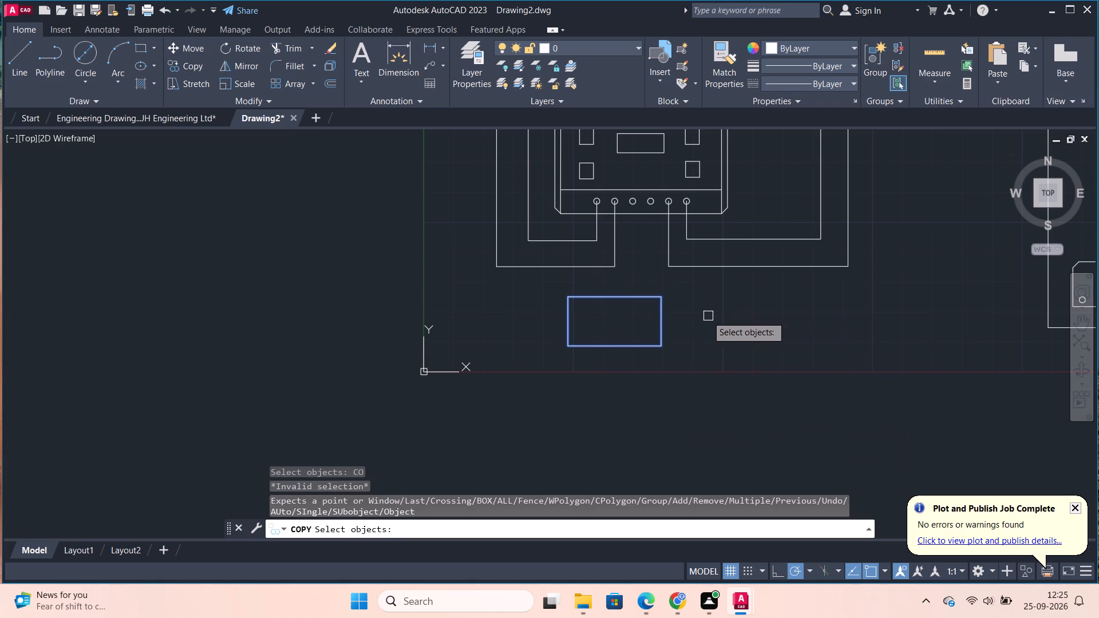
key(Return)
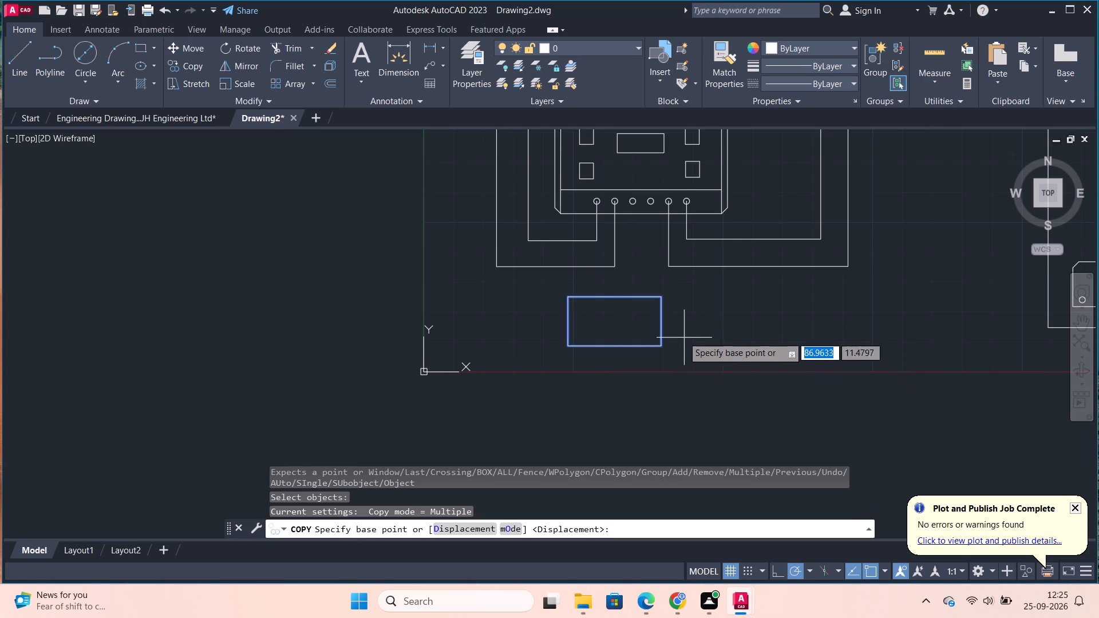
click(615, 320)
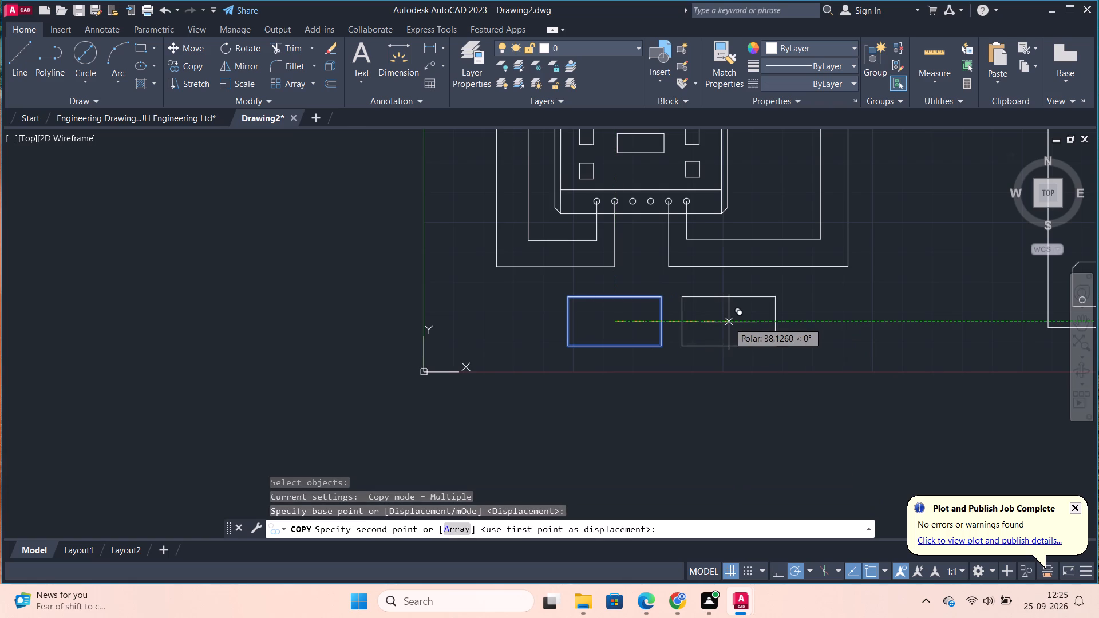
click(741, 321)
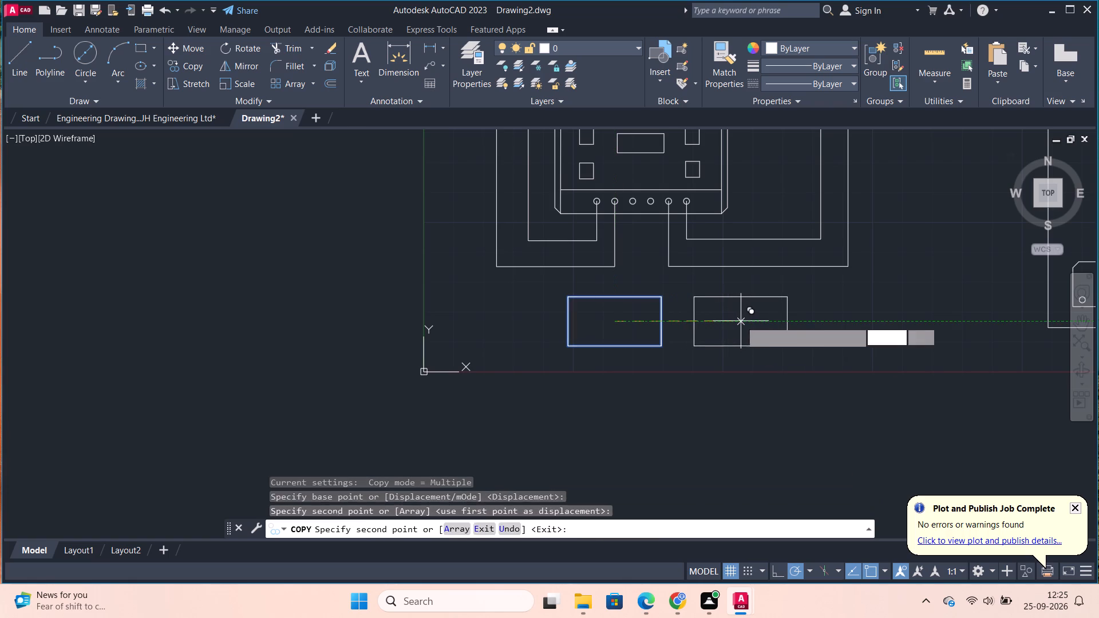
key(Escape)
Draw a three-sided tab about 4.4 wide and 2.5 high on the first lower rectangle's top edge, near its left end.
scroll(859, 304, down, 1)
middle_drag(880, 307, 803, 377)
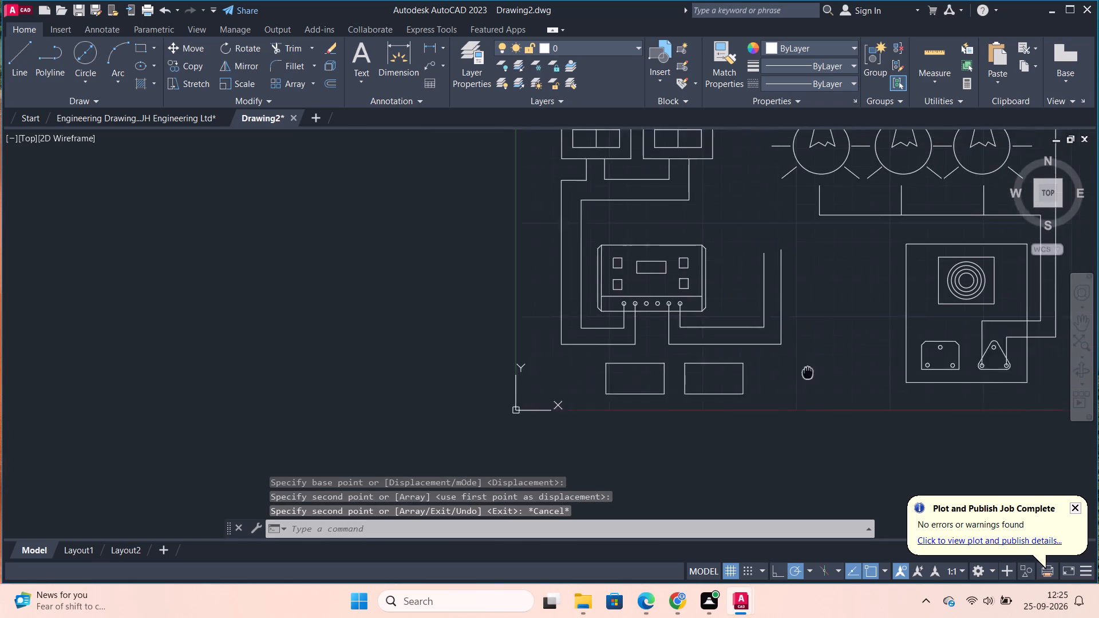
middle_drag(803, 377, 715, 390)
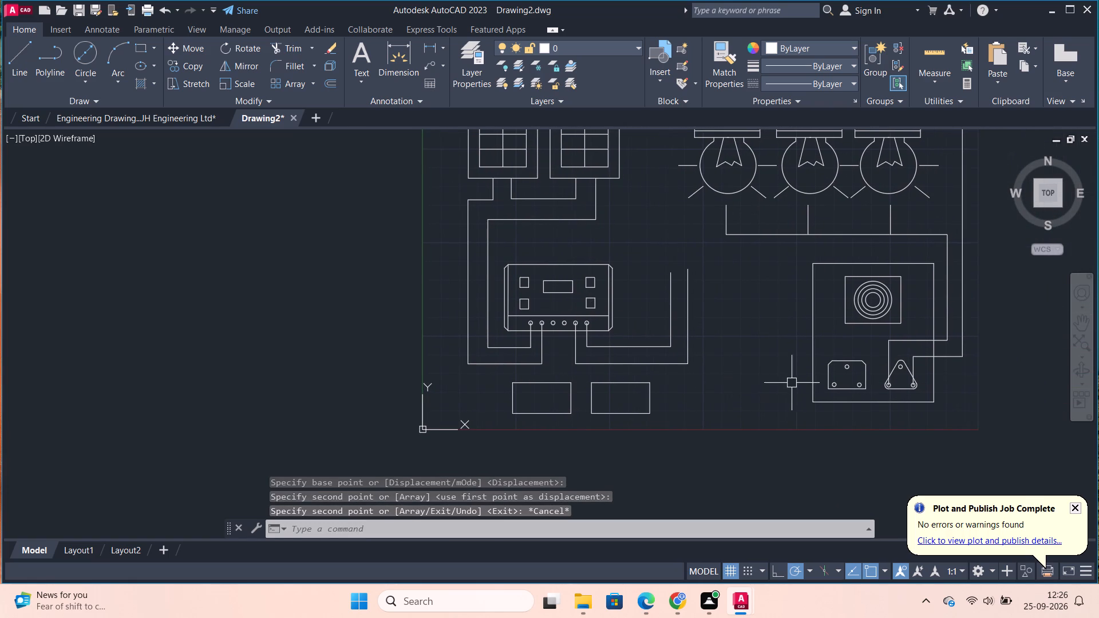
click(14, 51)
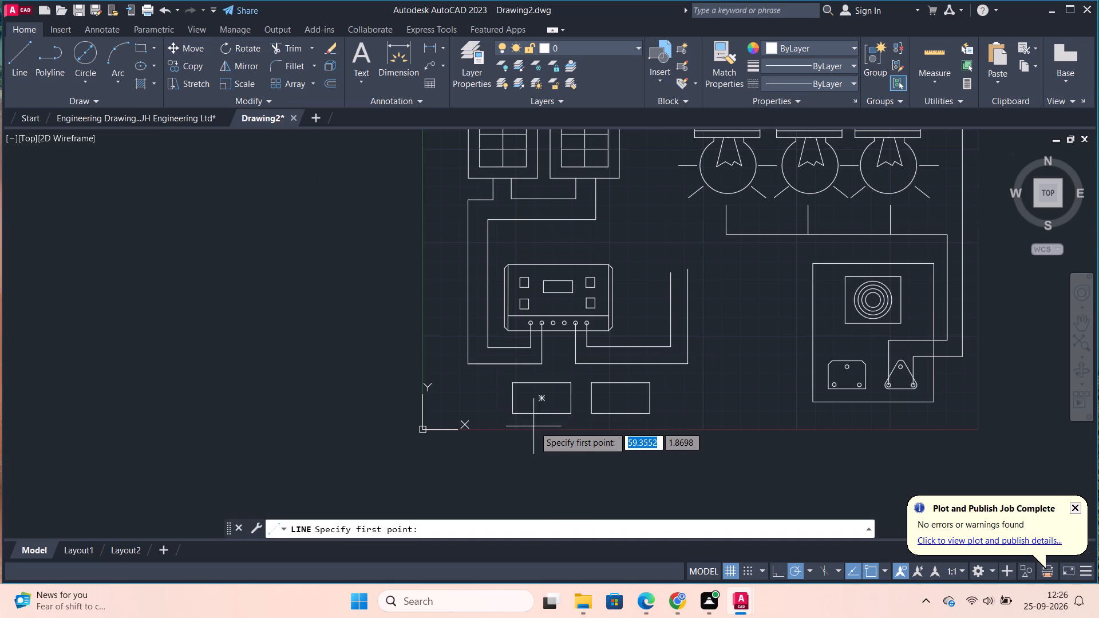
scroll(534, 426, up, 2)
key(Escape)
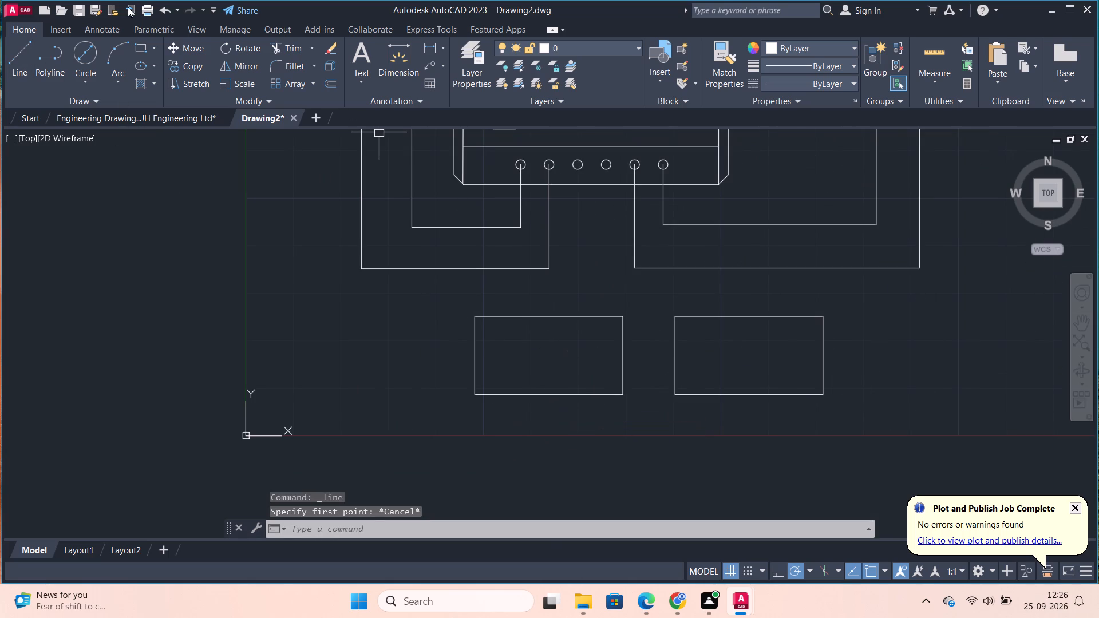
click(16, 50)
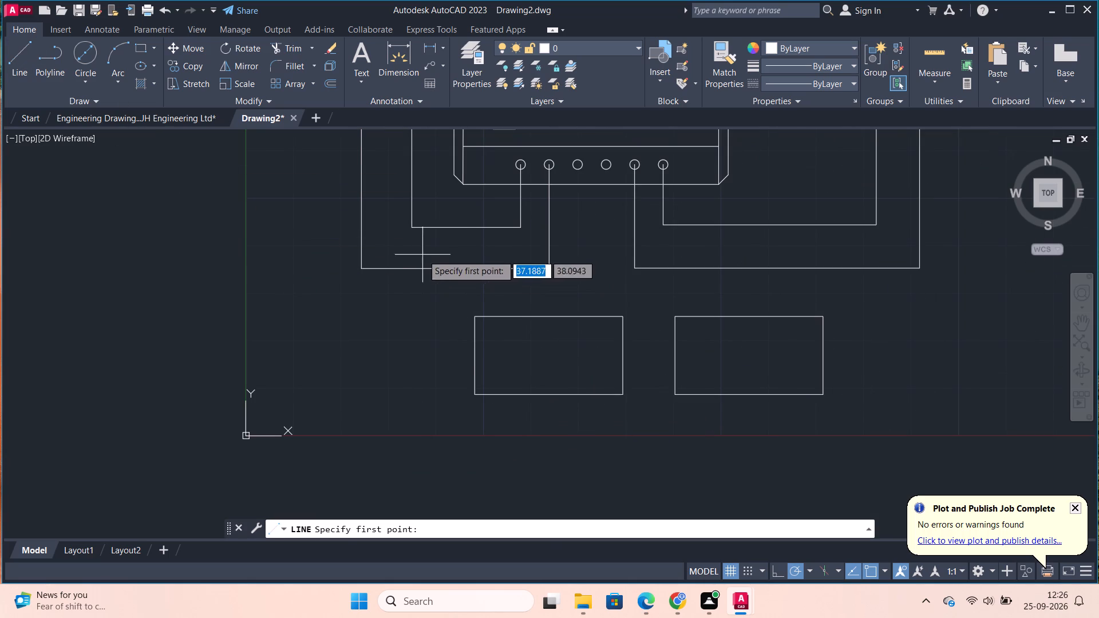
click(500, 317)
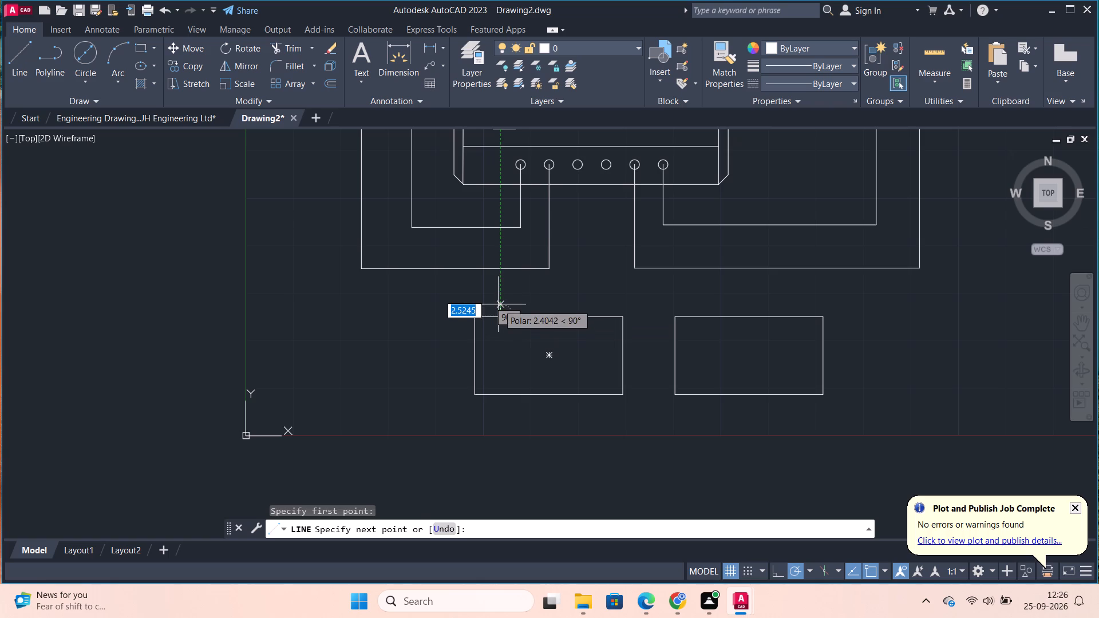
click(498, 304)
click(521, 305)
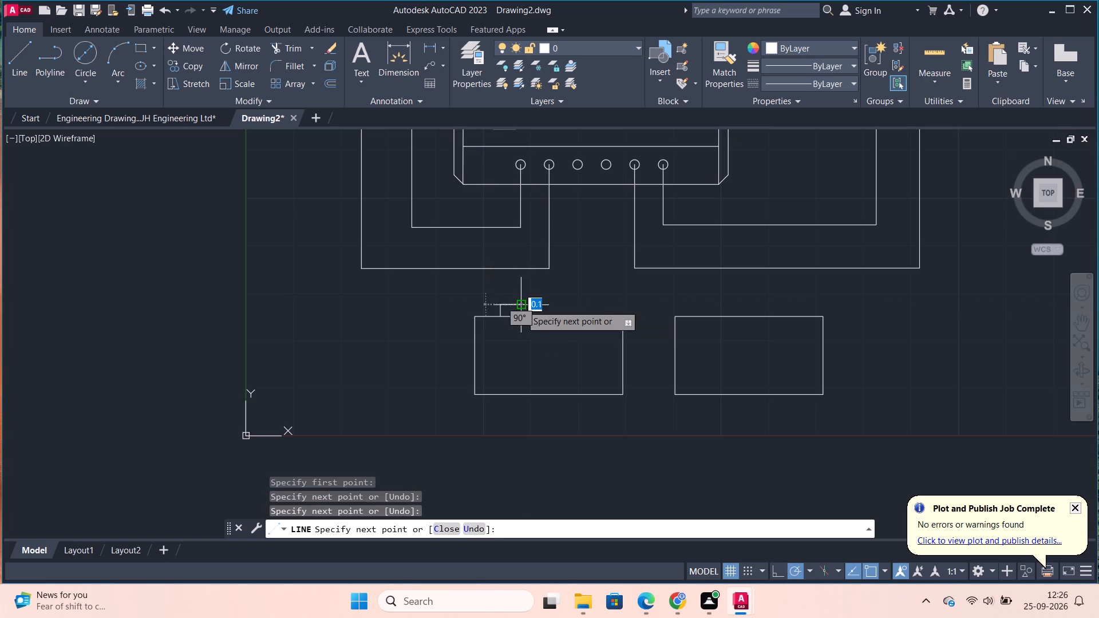
click(521, 316)
key(Escape)
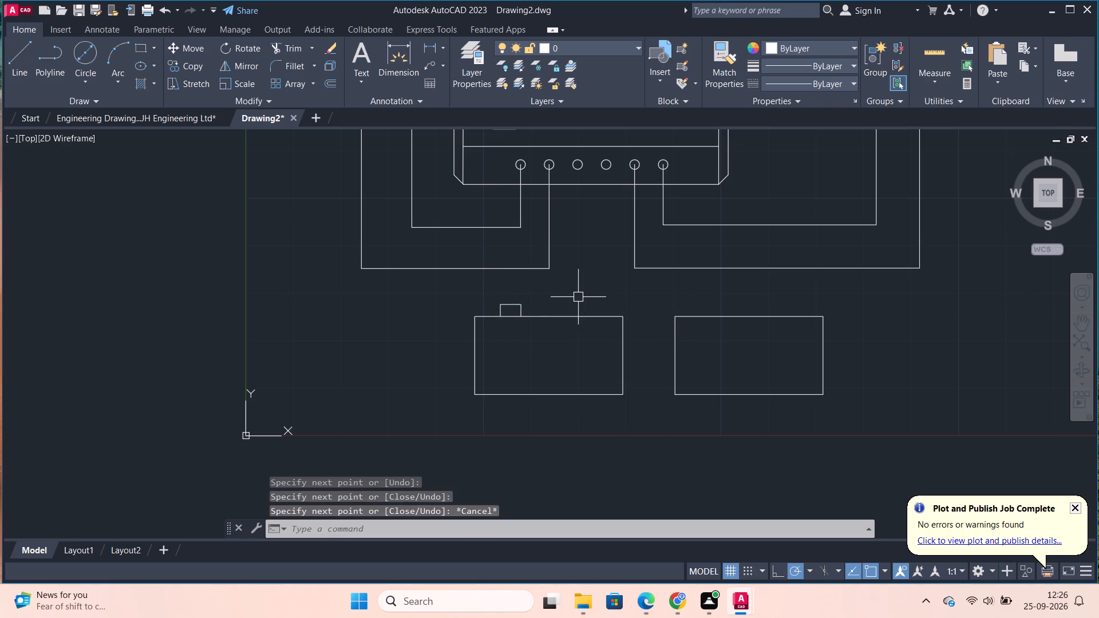
Copy the tab along the top edges, once more on the first rectangle about 13 right, and twice on the second, about 42 and 56 right.
click(499, 302)
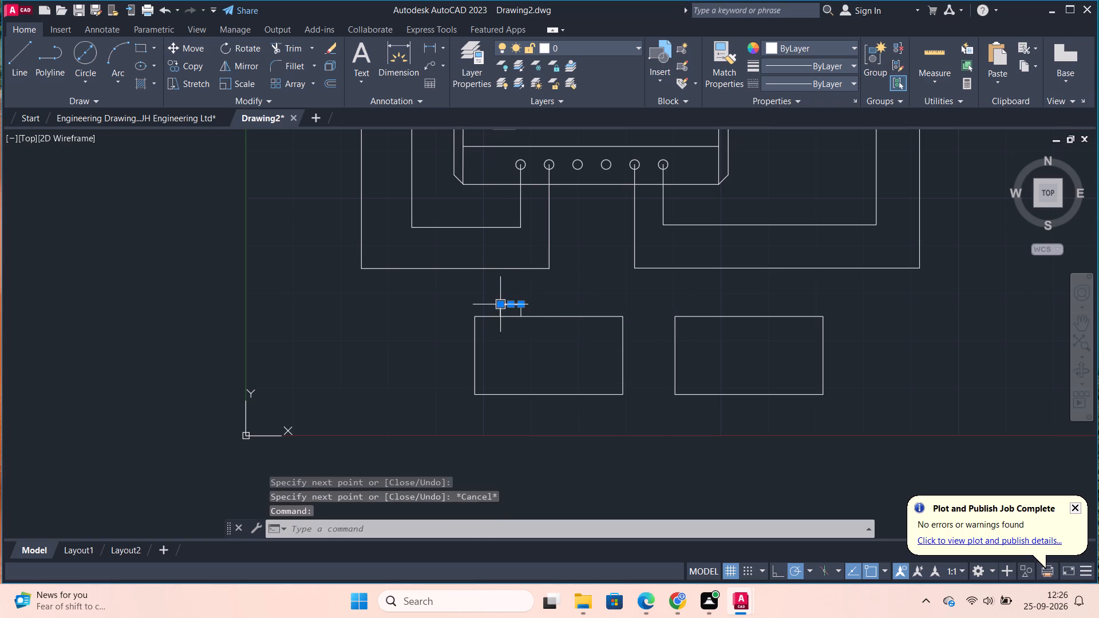
click(497, 308)
scroll(523, 307, up, 1)
click(521, 309)
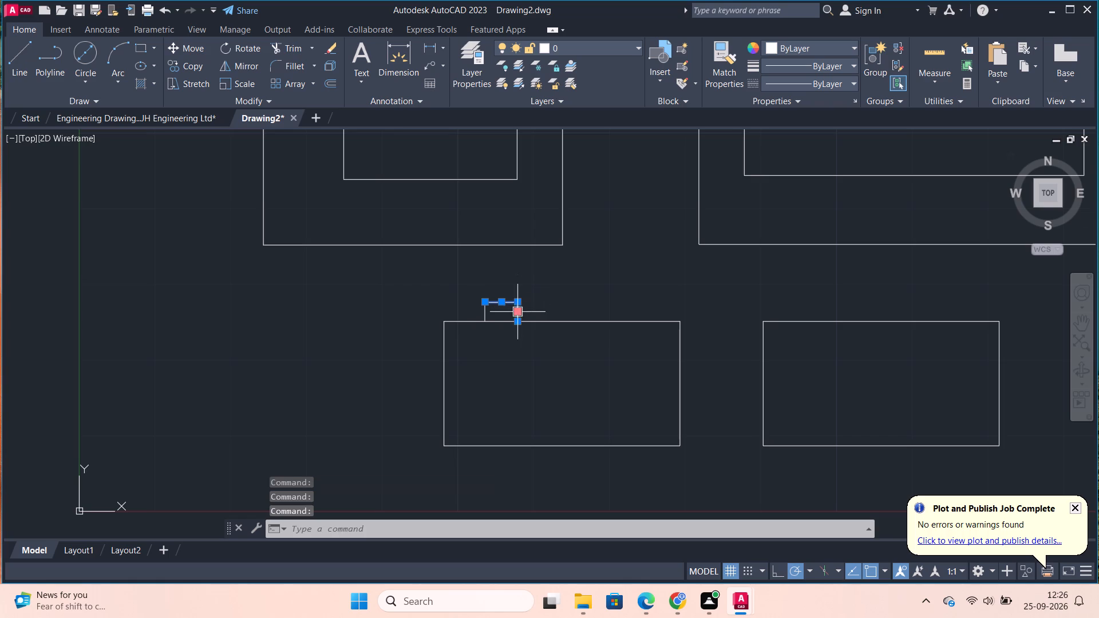
click(481, 312)
text(CO)
key(Return)
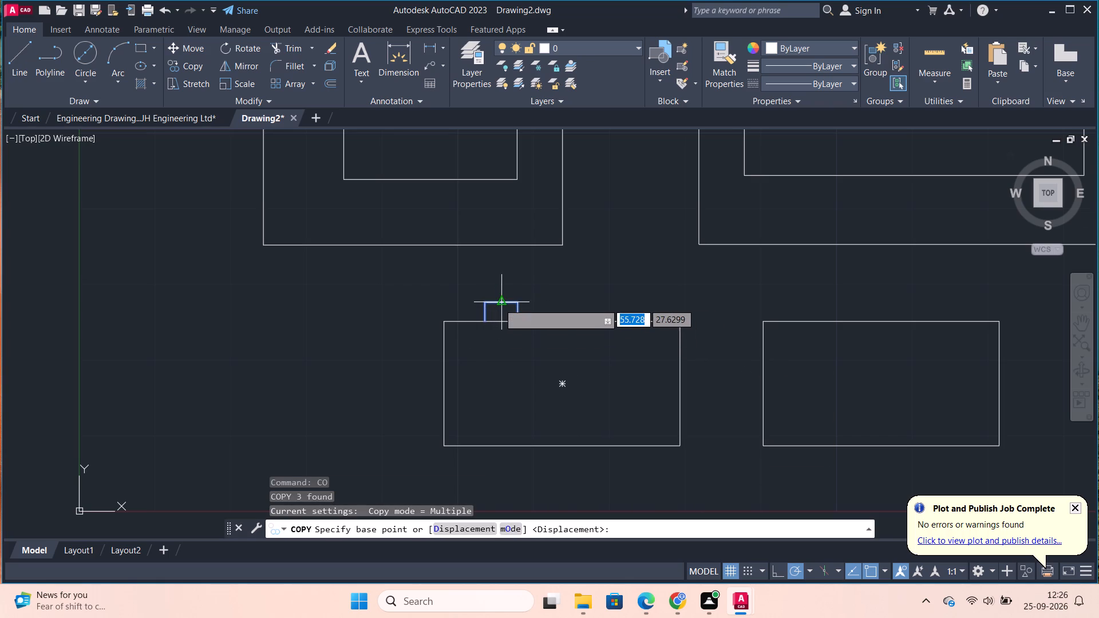
click(501, 323)
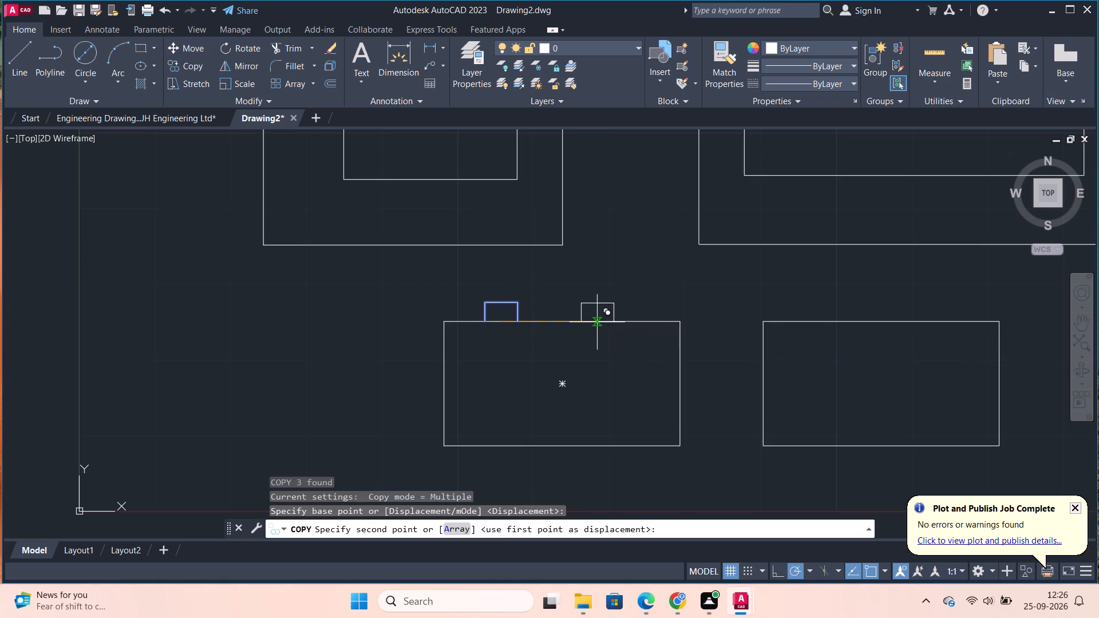
click(597, 322)
click(821, 322)
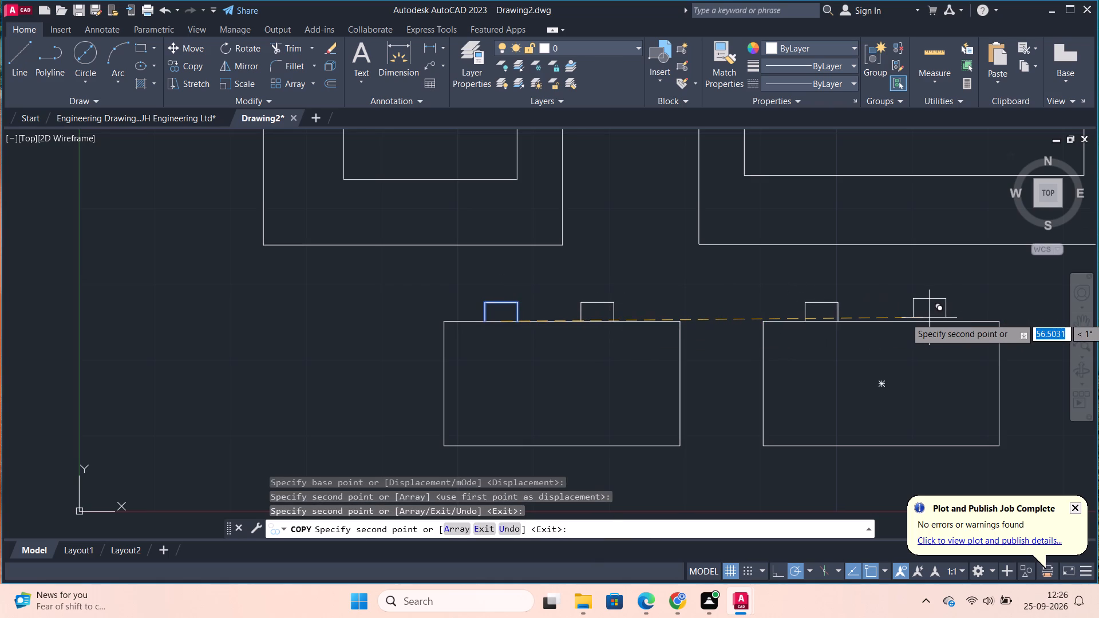
scroll(923, 318, up, 2)
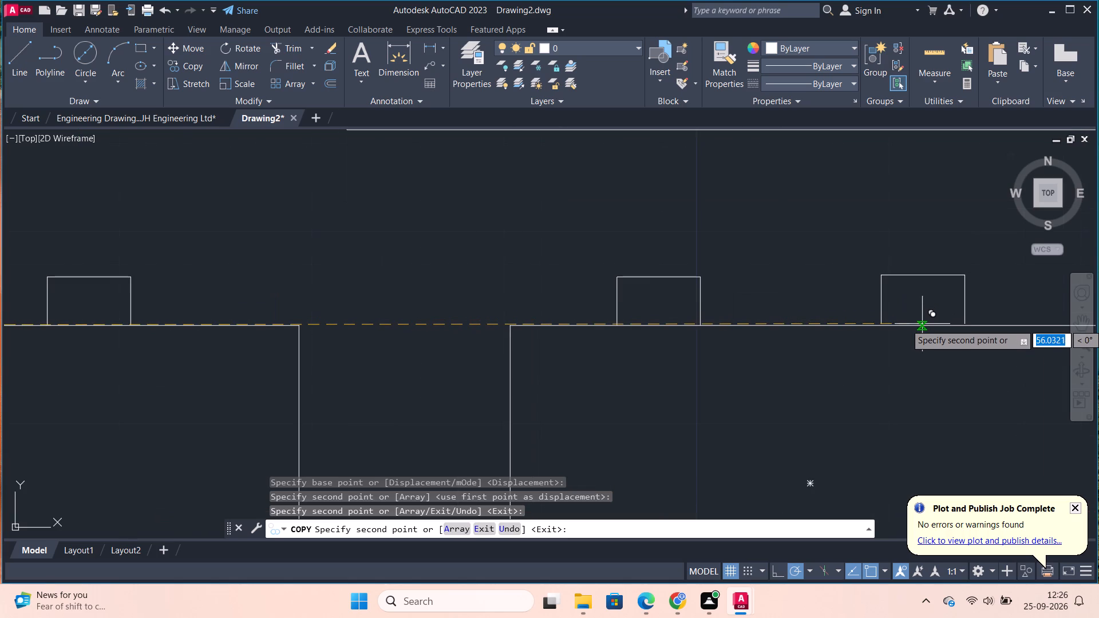
click(922, 324)
scroll(930, 294, down, 3)
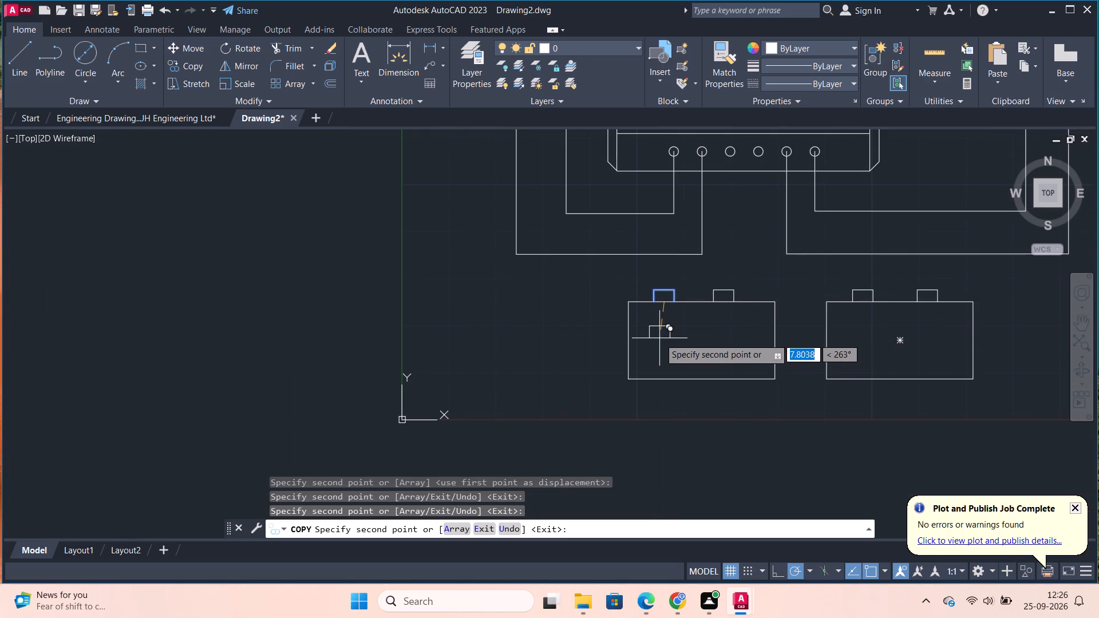
key(grave)
key(Escape)
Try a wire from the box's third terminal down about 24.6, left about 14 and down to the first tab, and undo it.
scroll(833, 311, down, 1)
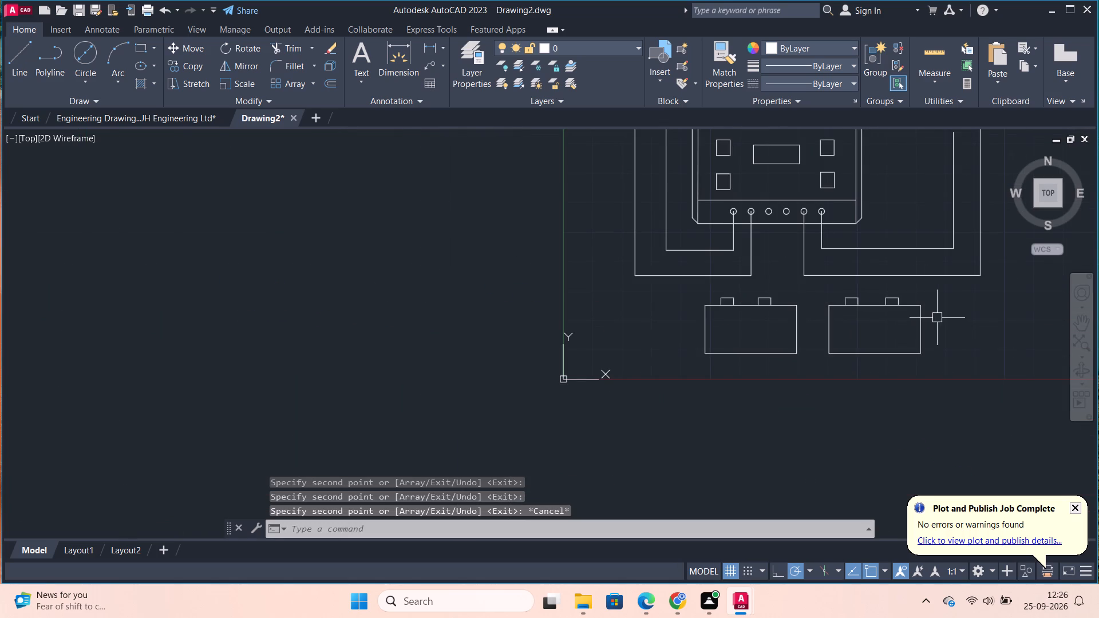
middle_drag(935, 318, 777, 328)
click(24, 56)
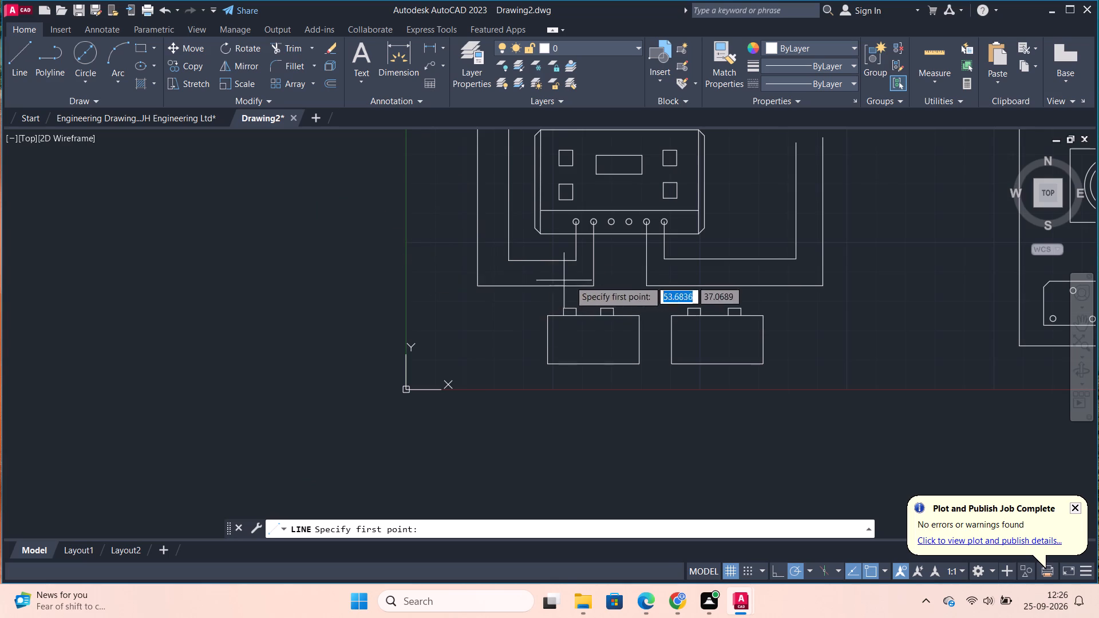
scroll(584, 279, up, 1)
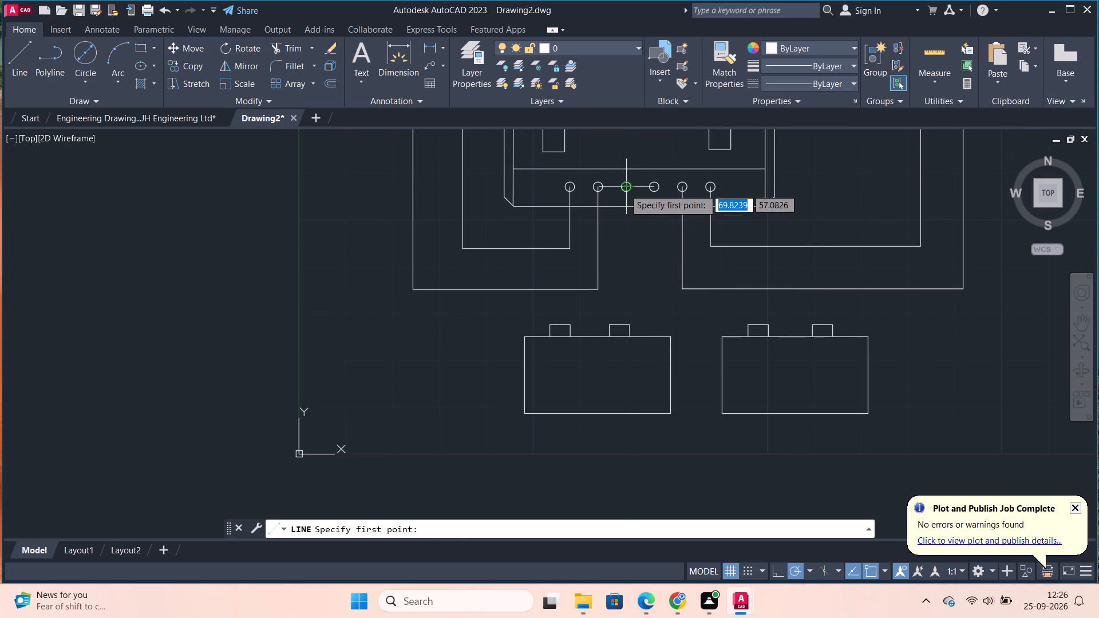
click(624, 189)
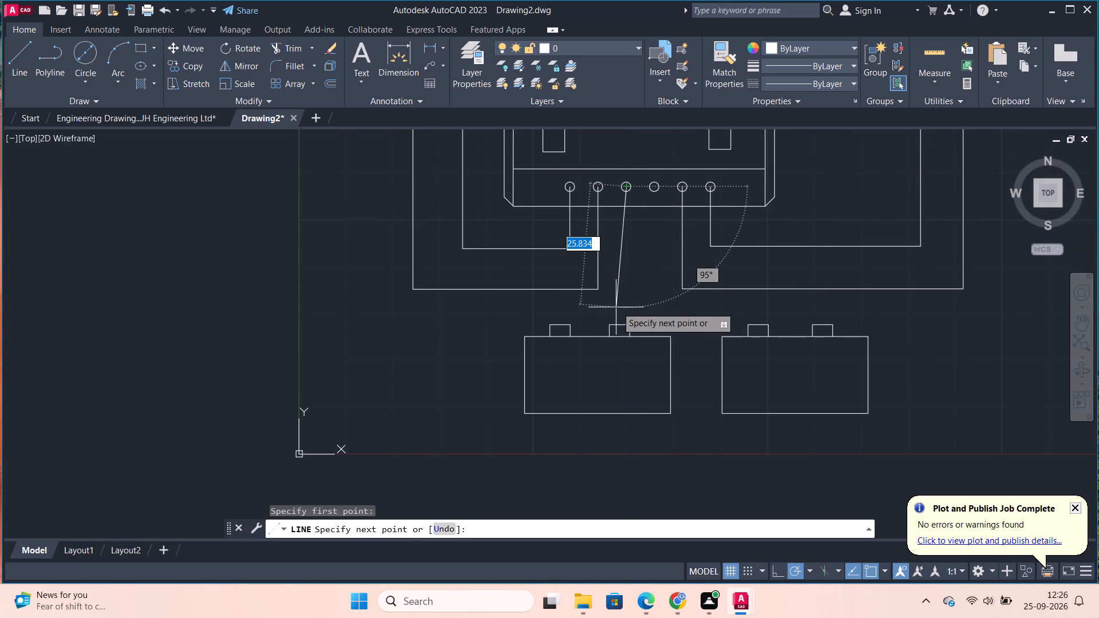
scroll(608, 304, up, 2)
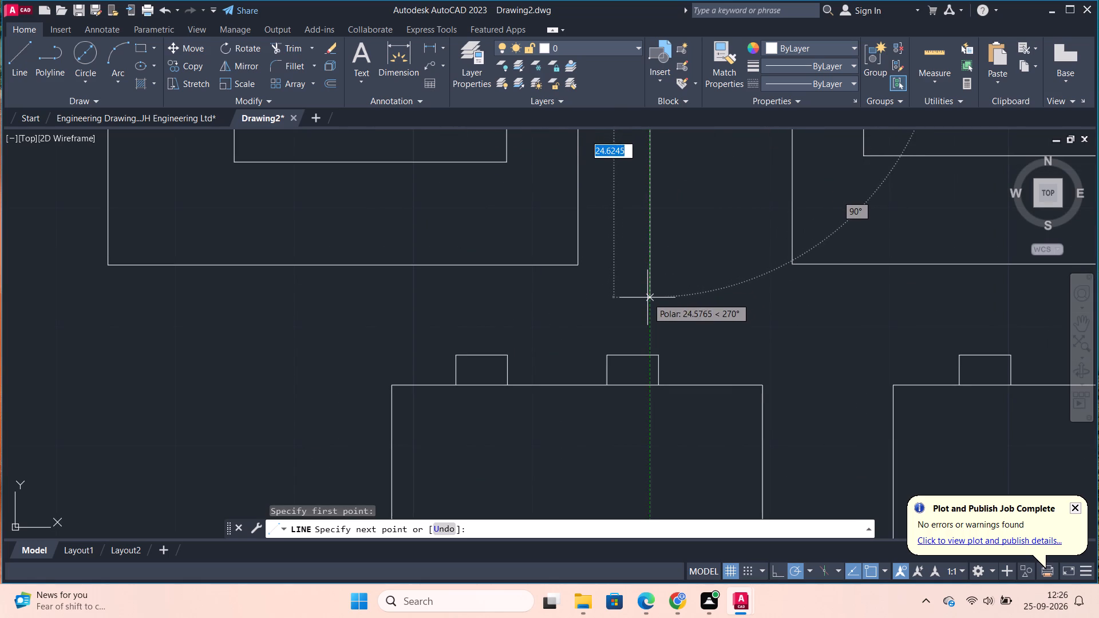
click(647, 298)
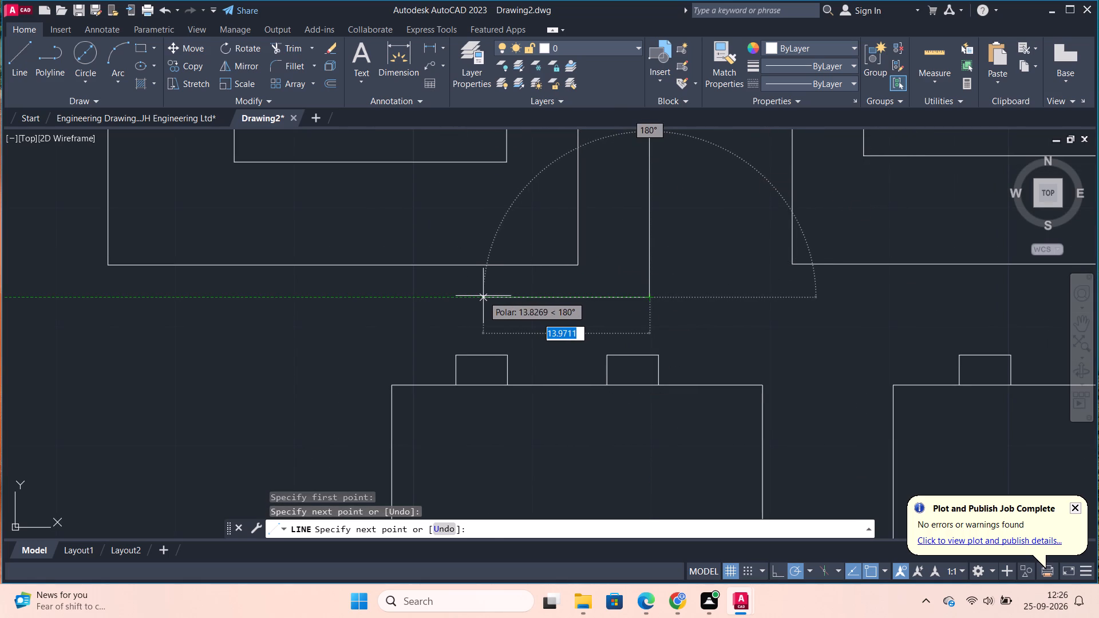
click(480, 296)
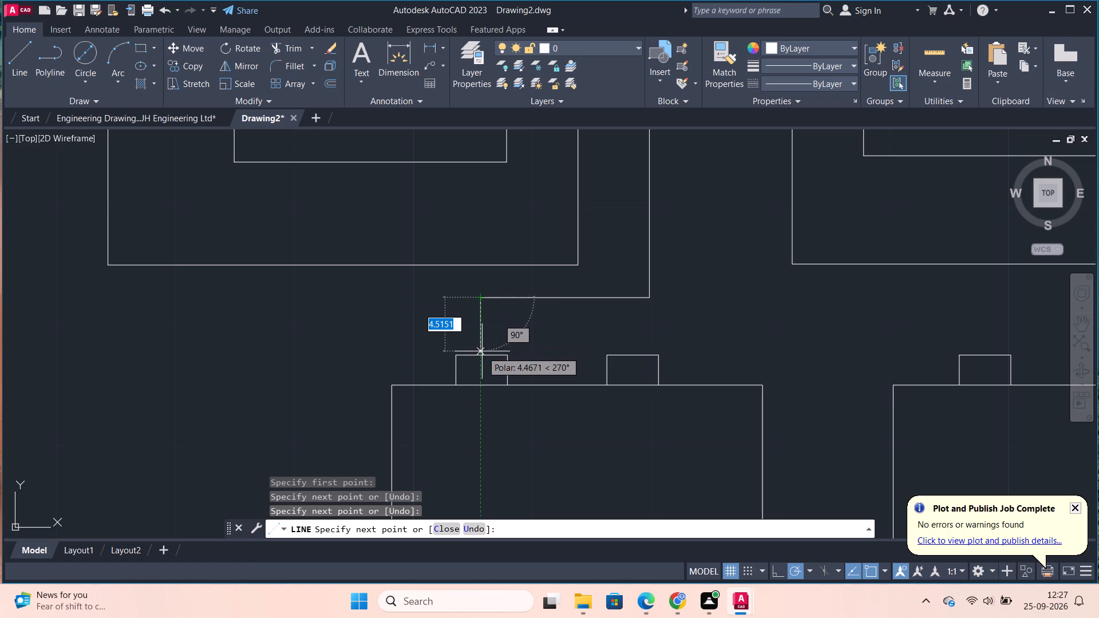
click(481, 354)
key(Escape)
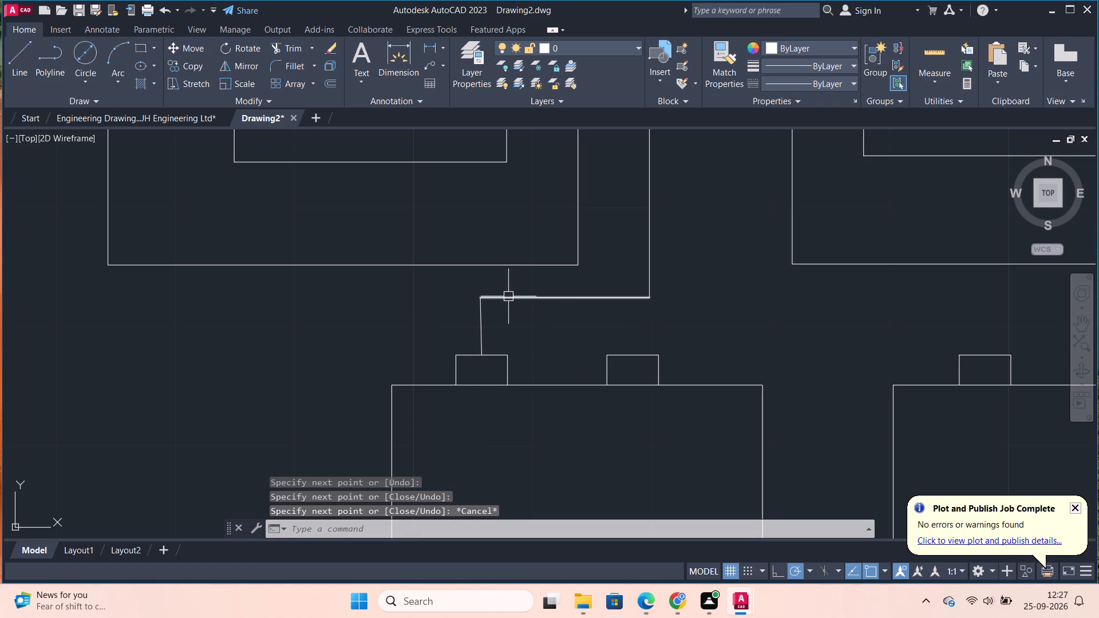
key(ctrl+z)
Draw a wire from the third terminal down about 24.6, left about 14 and down to the first lower rectangle's left tab.
click(19, 52)
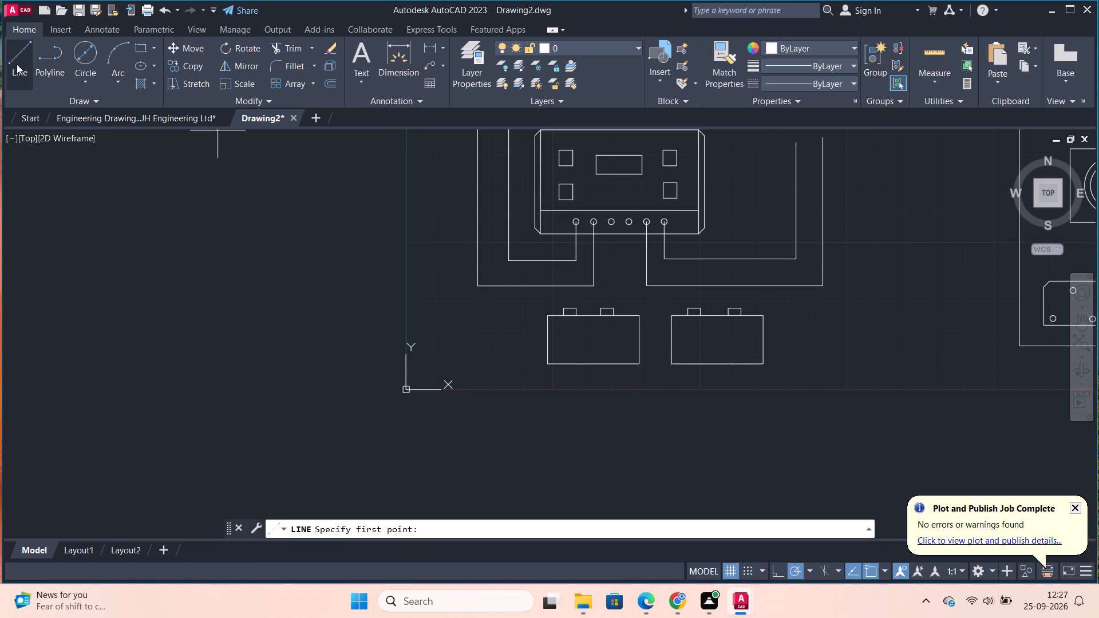
scroll(656, 357, up, 1)
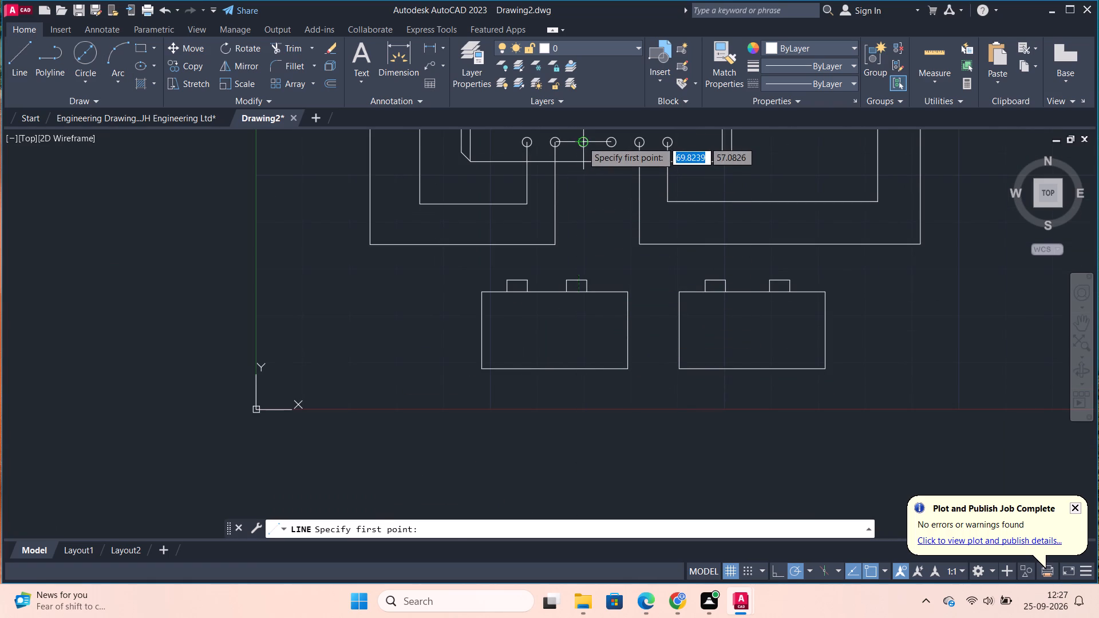
click(582, 141)
scroll(583, 260, up, 1)
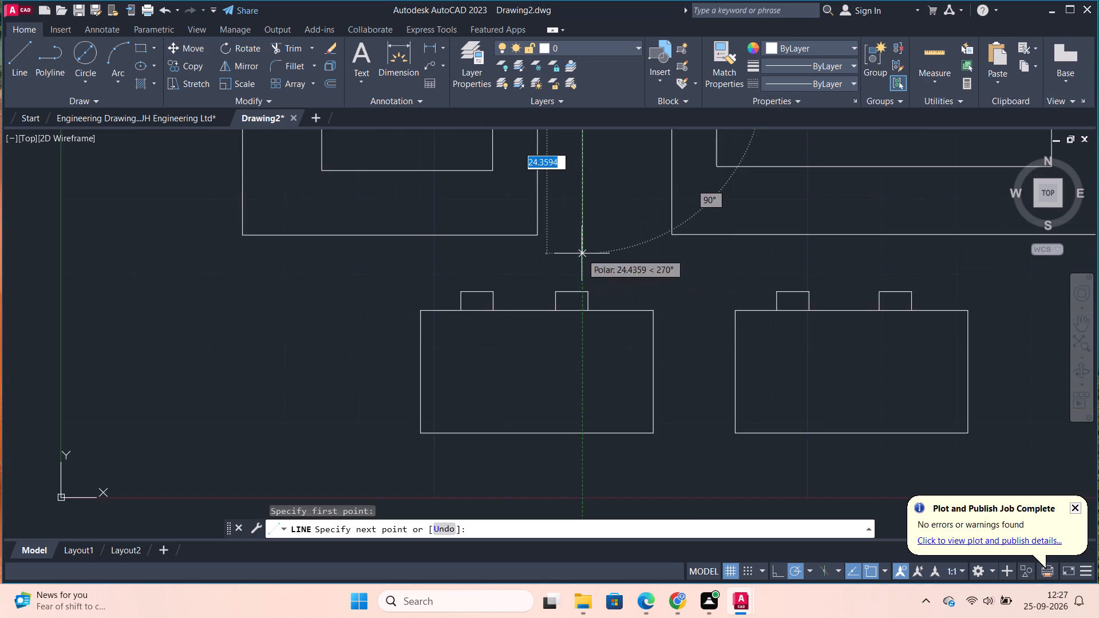
scroll(582, 253, up, 1)
click(582, 257)
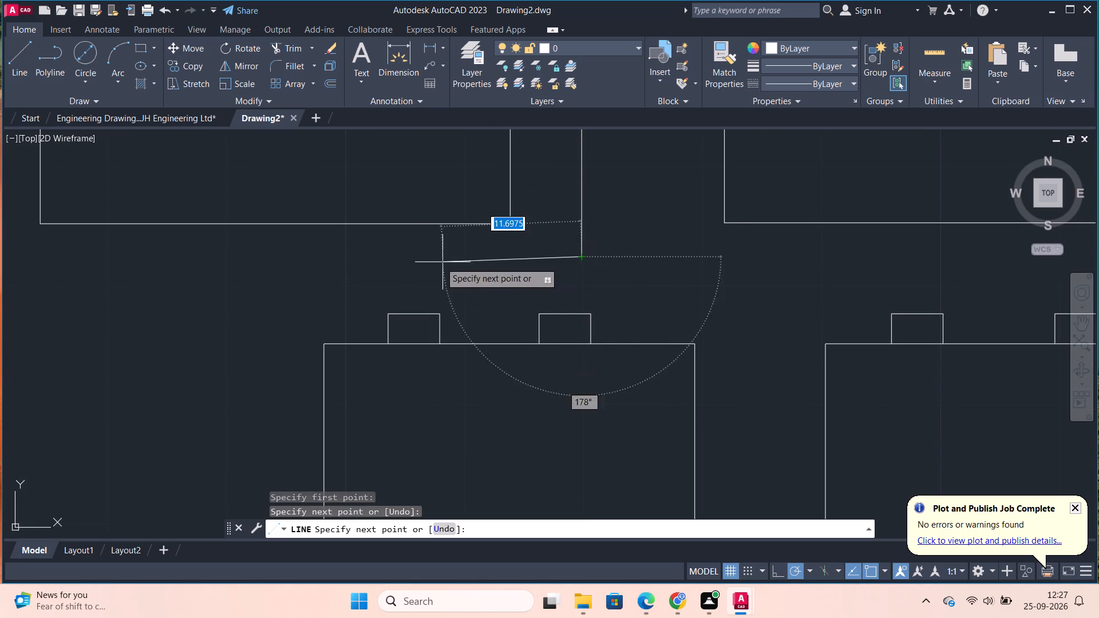
click(415, 256)
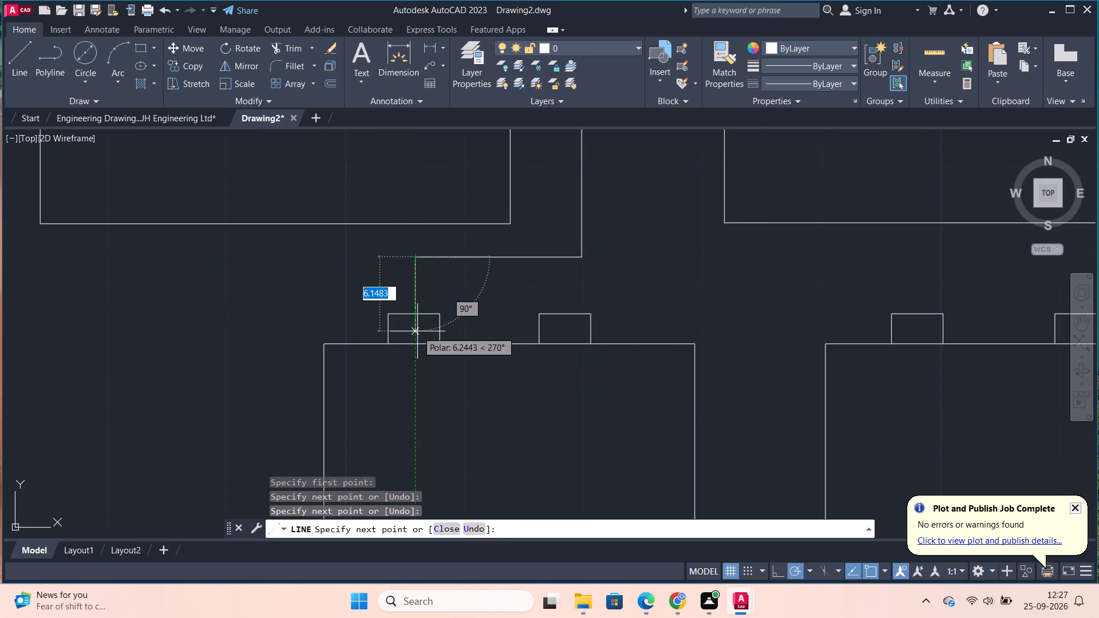
click(417, 315)
key(Escape)
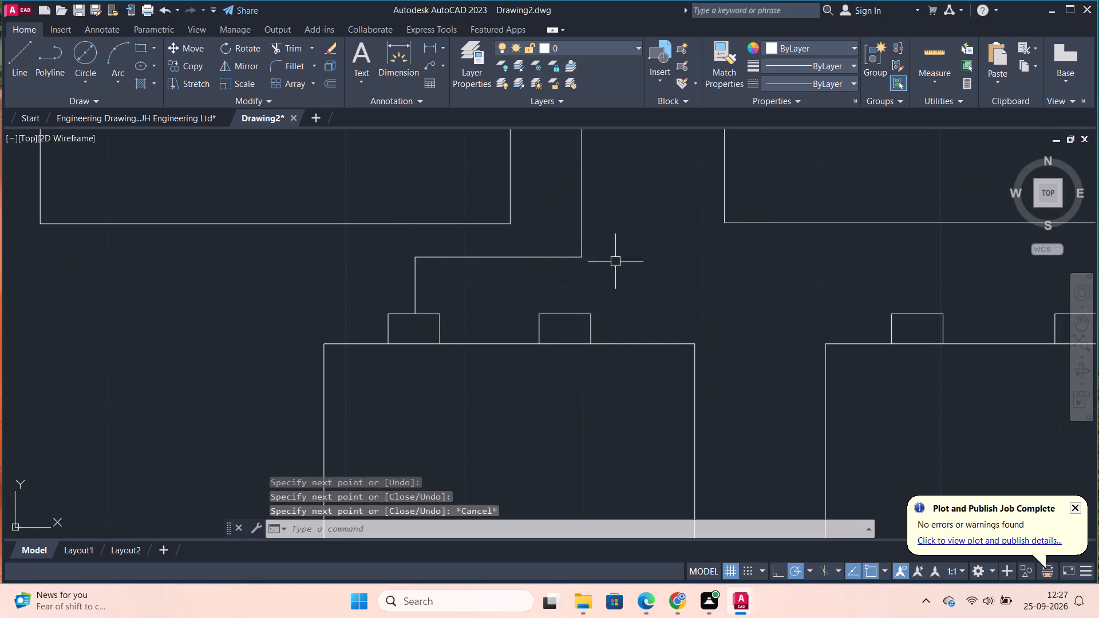
Draw a wire from the first rectangle's second tab up about 2.3, right about 29 and down to the second rectangle's first tab.
scroll(600, 255, down, 3)
click(11, 52)
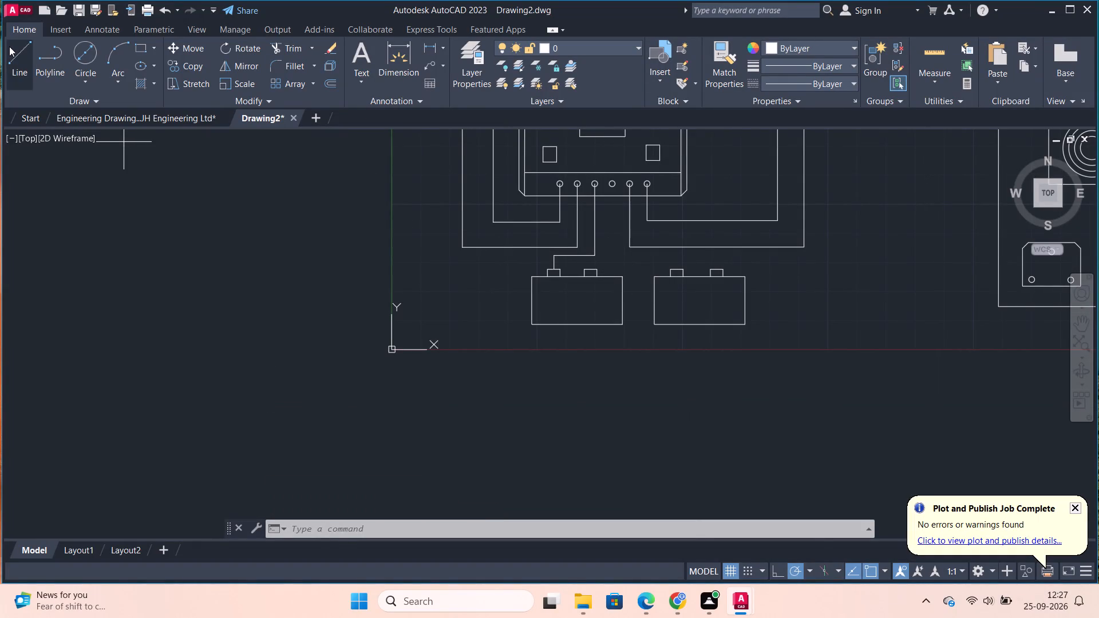
scroll(605, 267, up, 1)
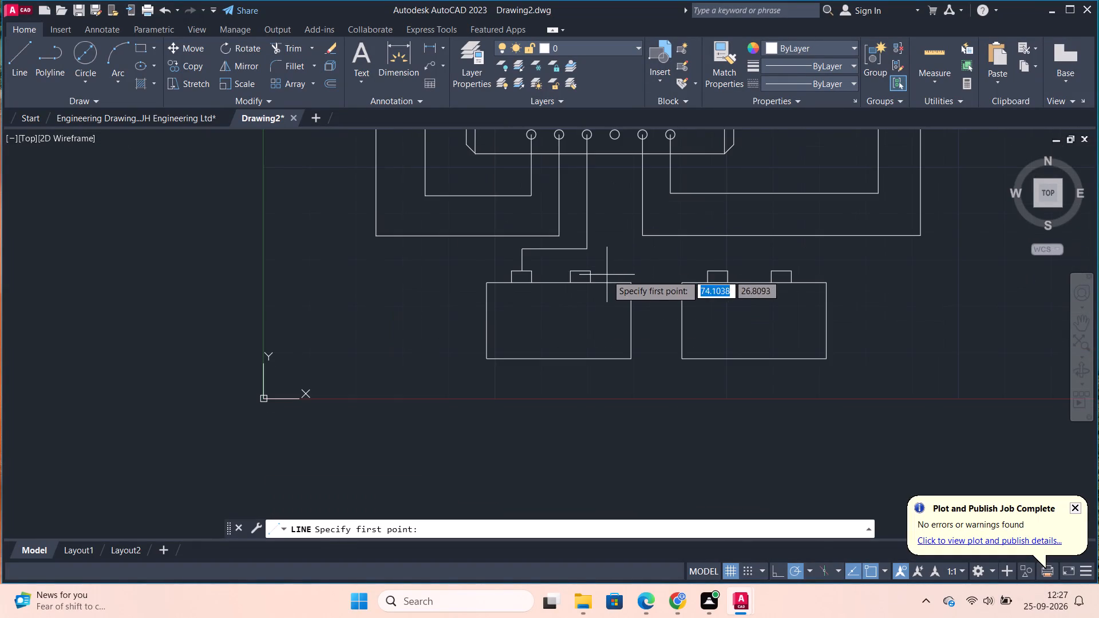
click(580, 273)
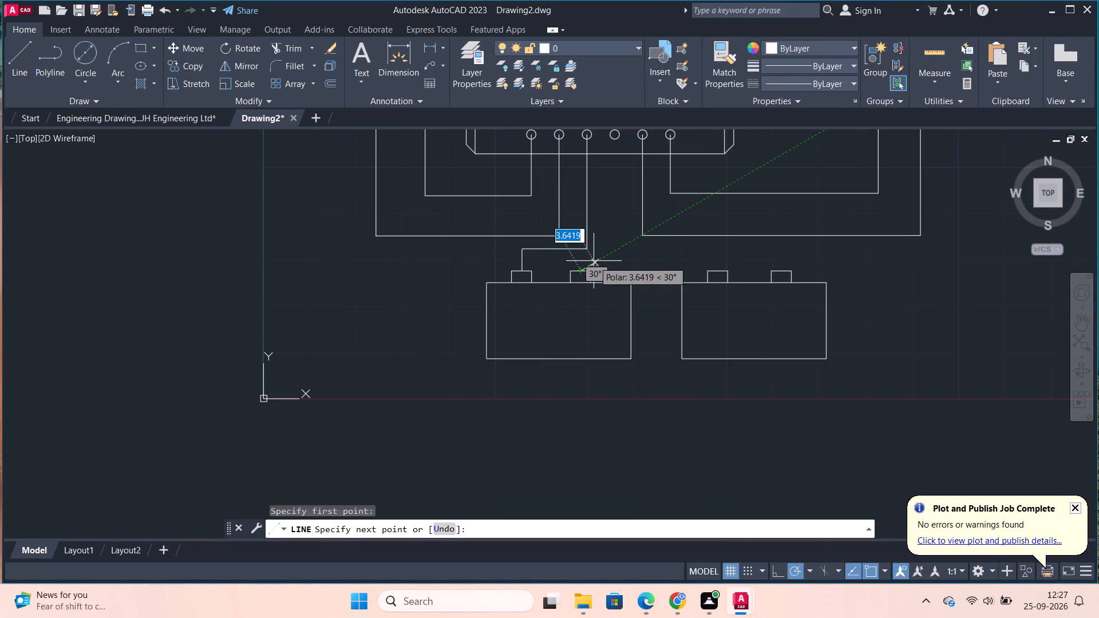
scroll(592, 260, up, 2)
click(562, 263)
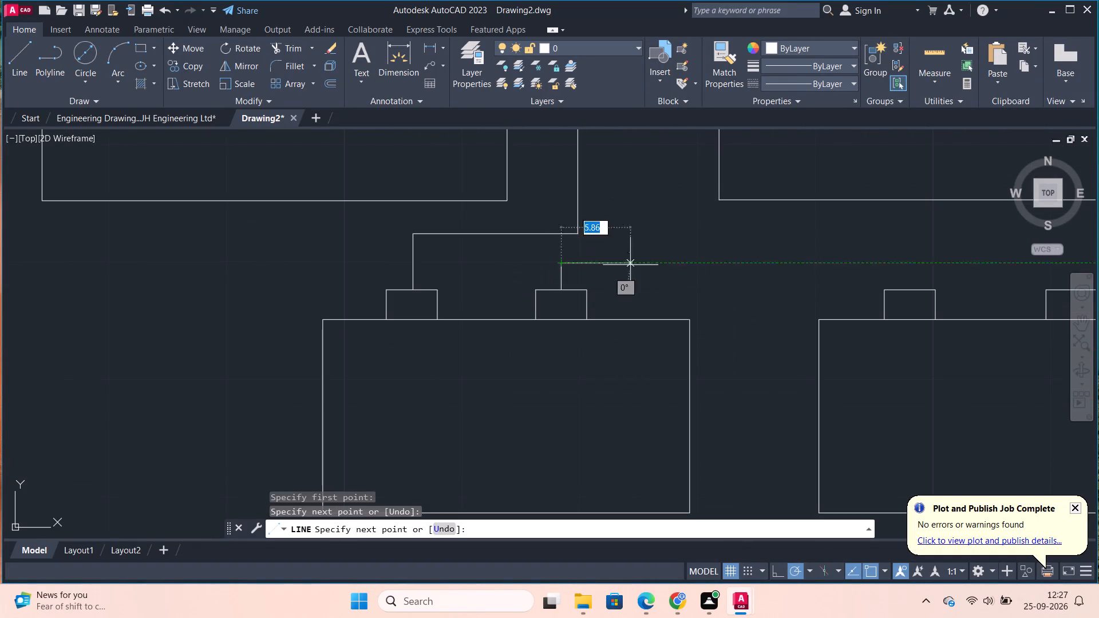
click(910, 265)
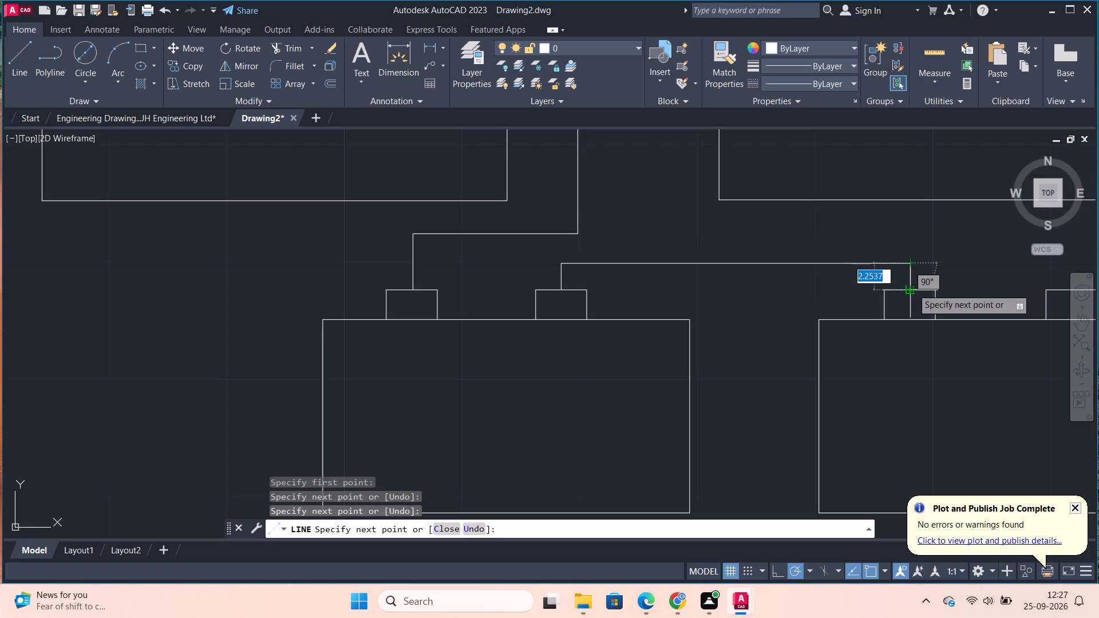
scroll(912, 288, up, 2)
click(901, 291)
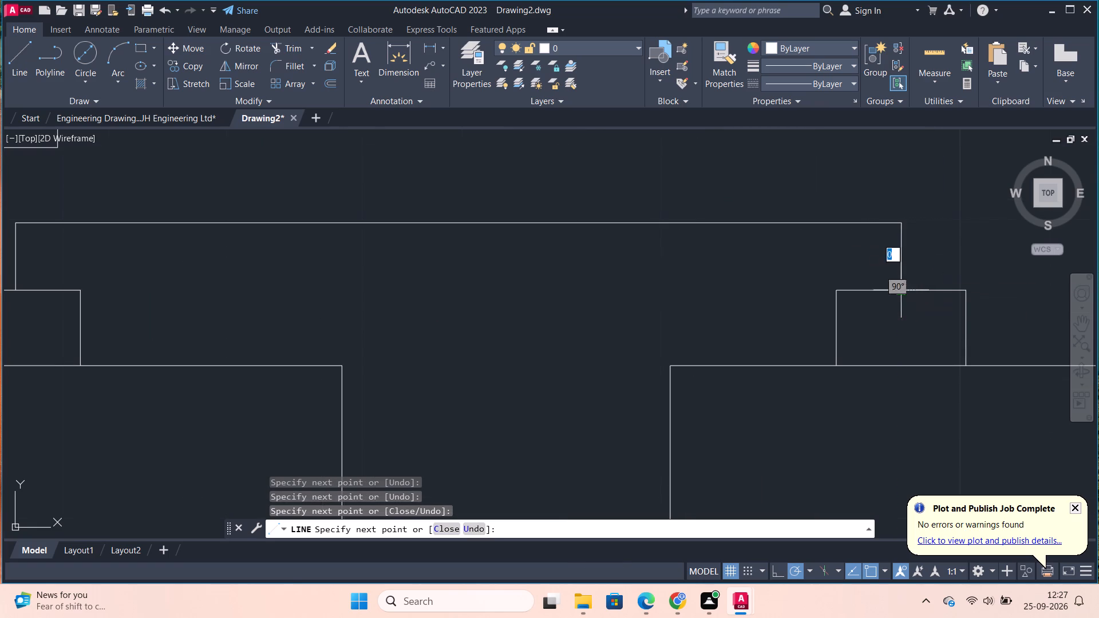
scroll(923, 266, down, 3)
key(Escape)
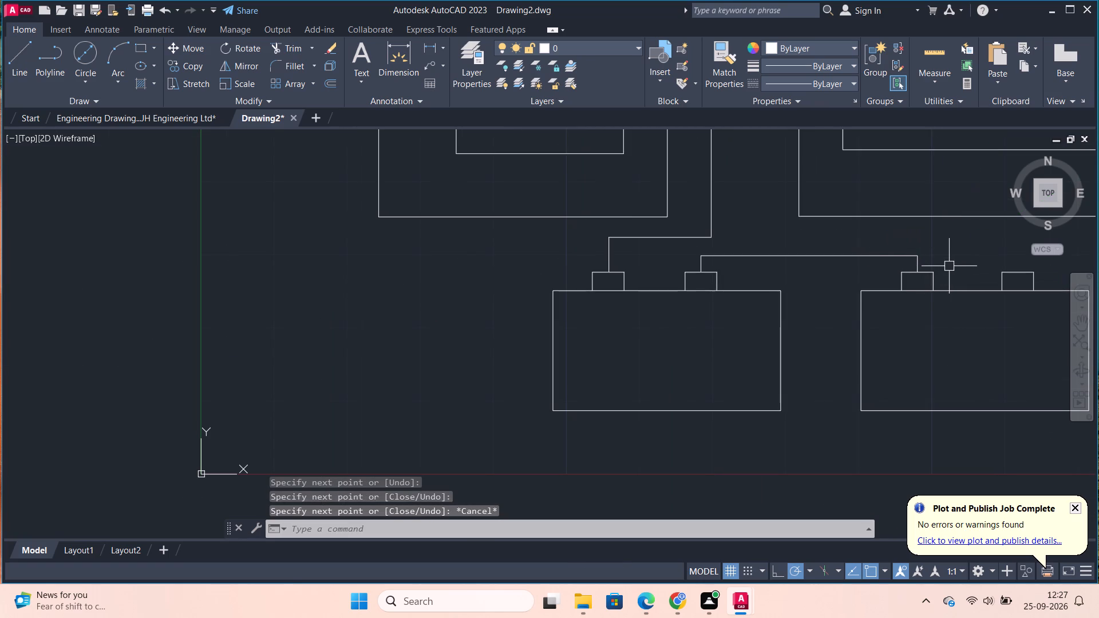
Draw a wire from the fourth terminal down about 24.7, right about 36 and down to the second rectangle's right tab.
middle_drag(951, 266, 766, 308)
scroll(769, 299, down, 1)
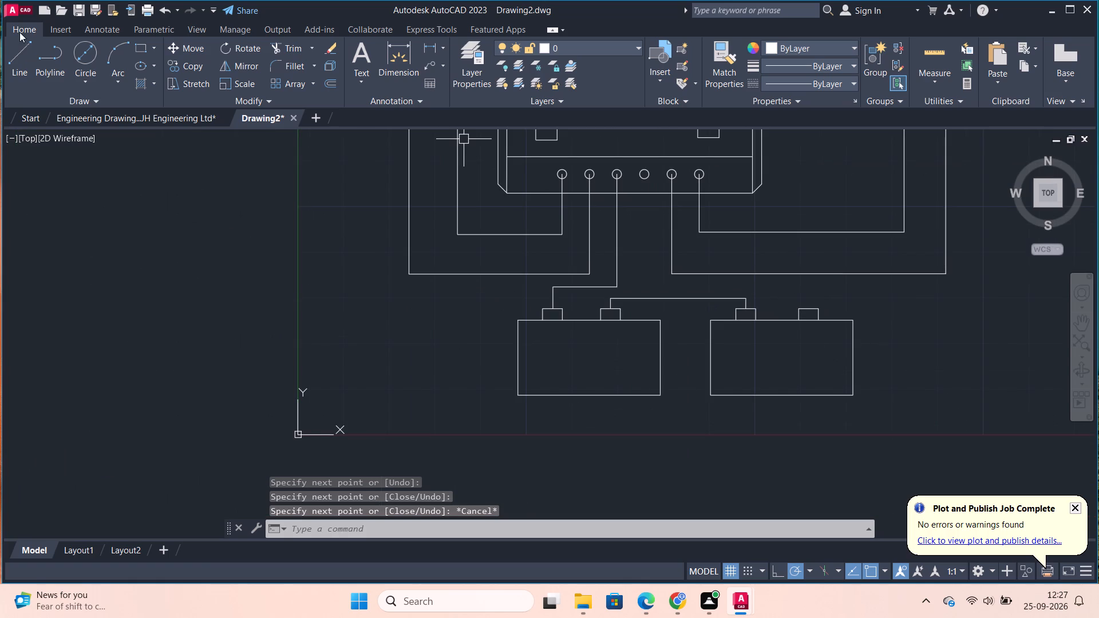
click(17, 57)
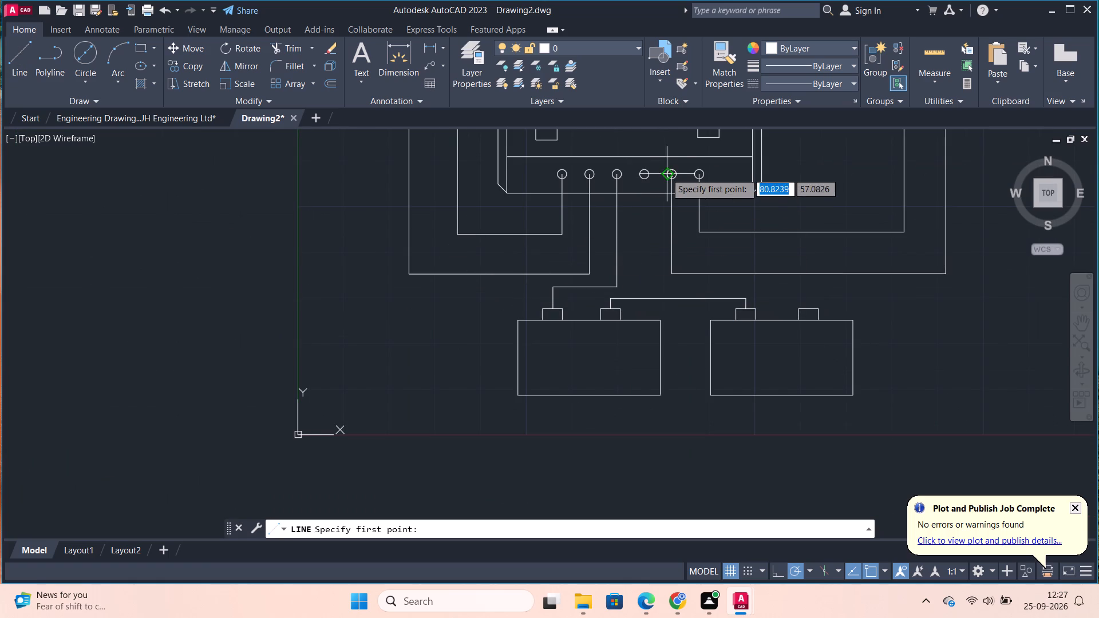
click(646, 173)
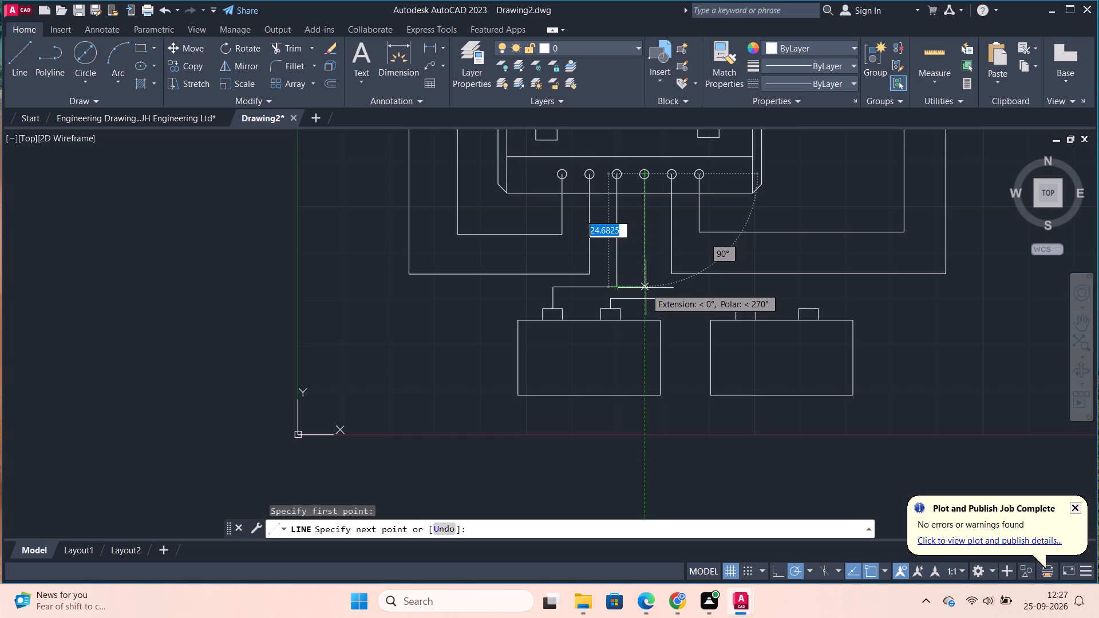
click(646, 288)
scroll(801, 290, up, 2)
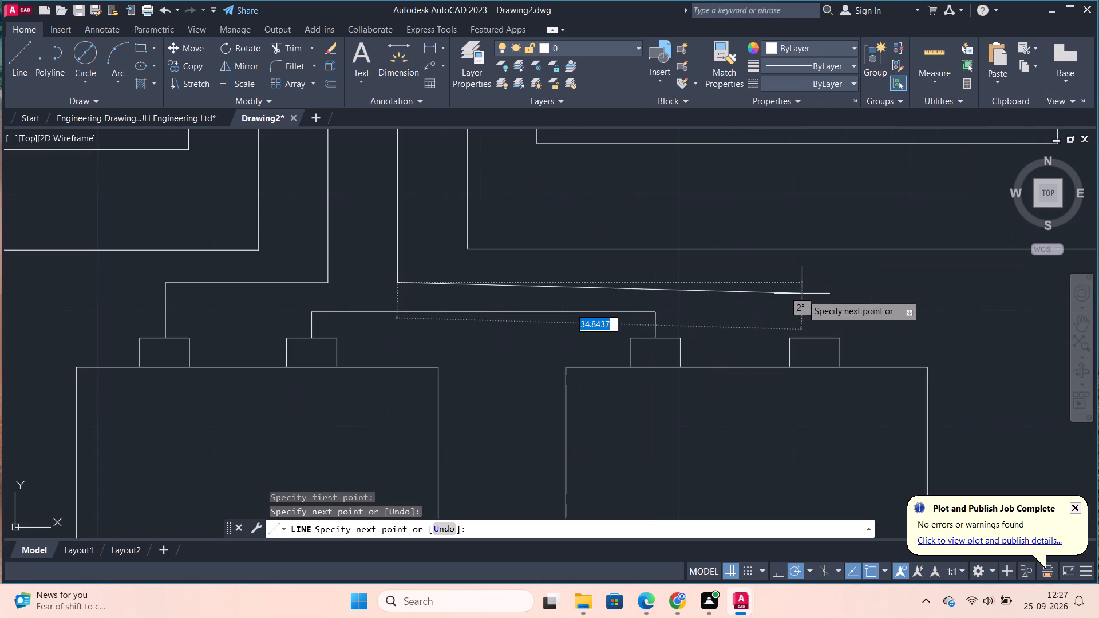
click(814, 284)
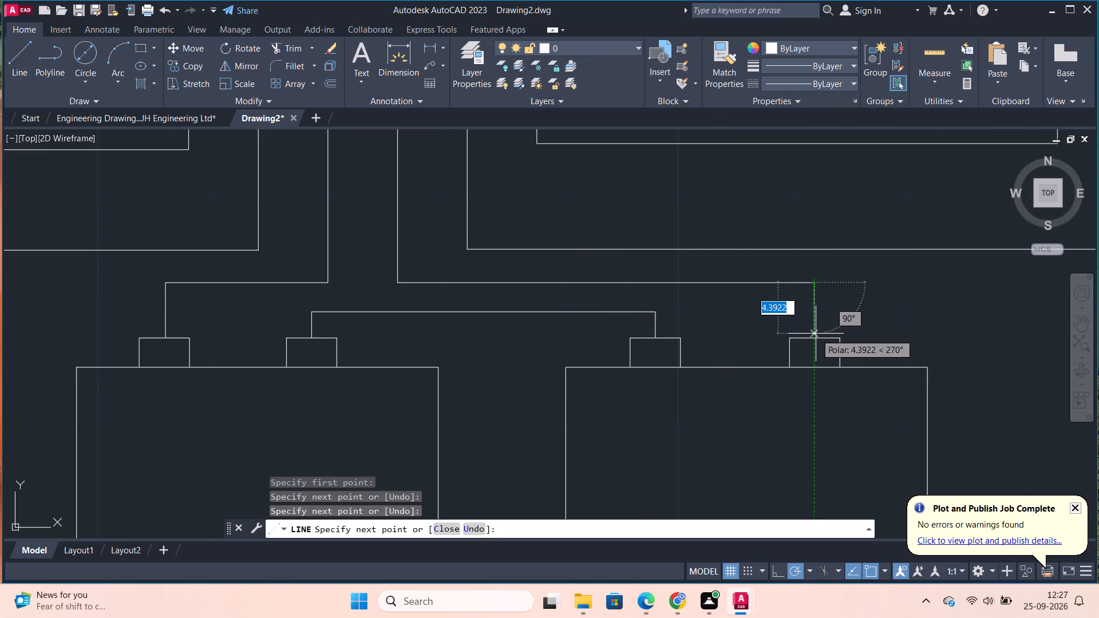
click(816, 340)
key(Escape)
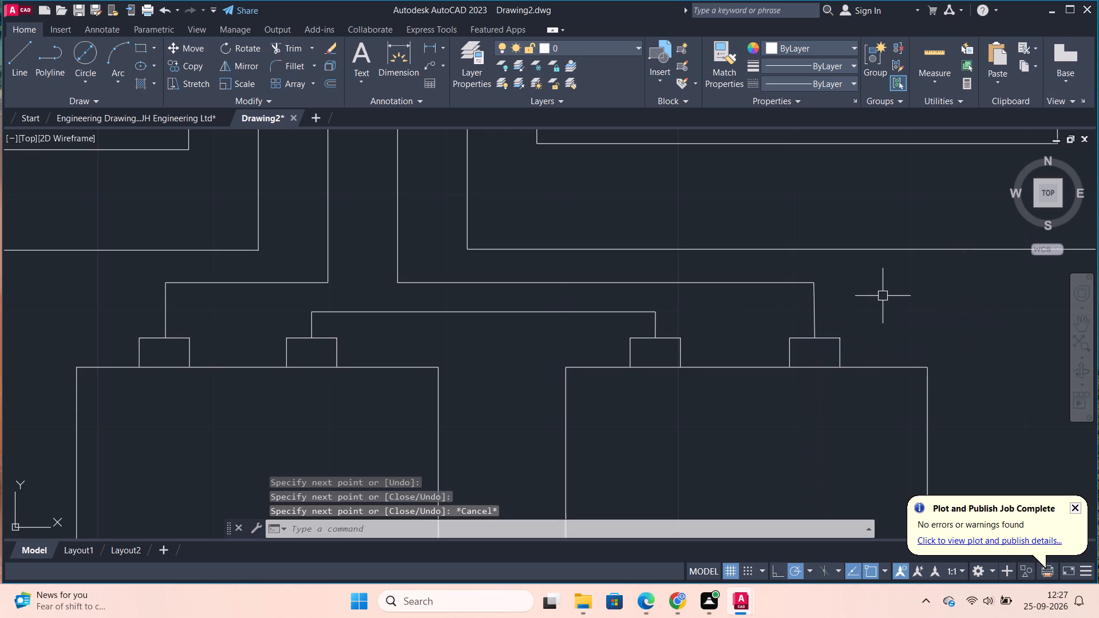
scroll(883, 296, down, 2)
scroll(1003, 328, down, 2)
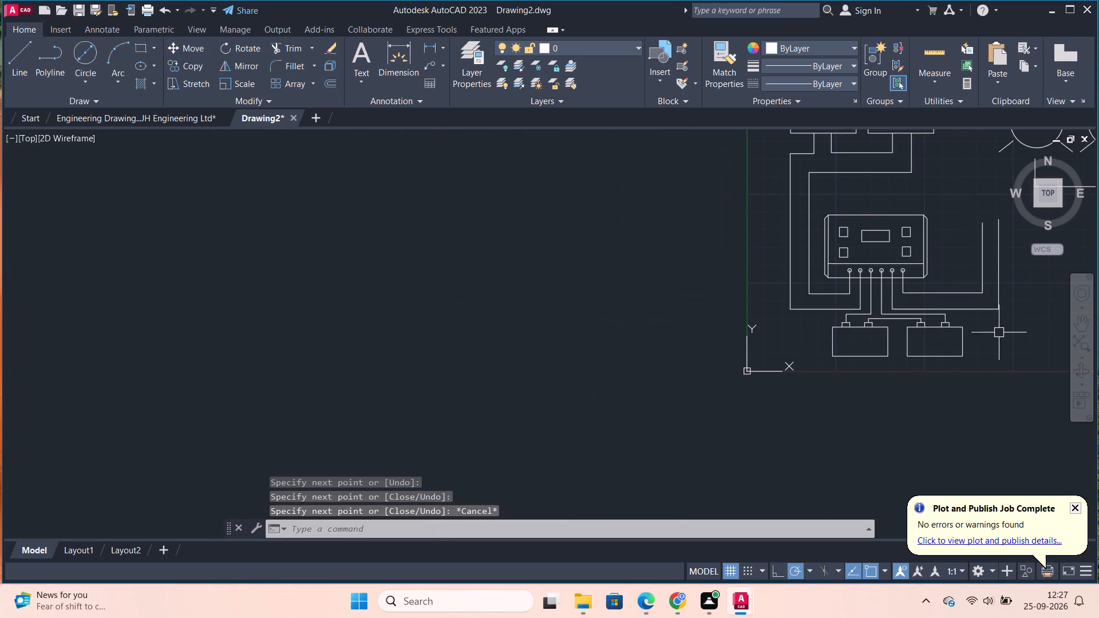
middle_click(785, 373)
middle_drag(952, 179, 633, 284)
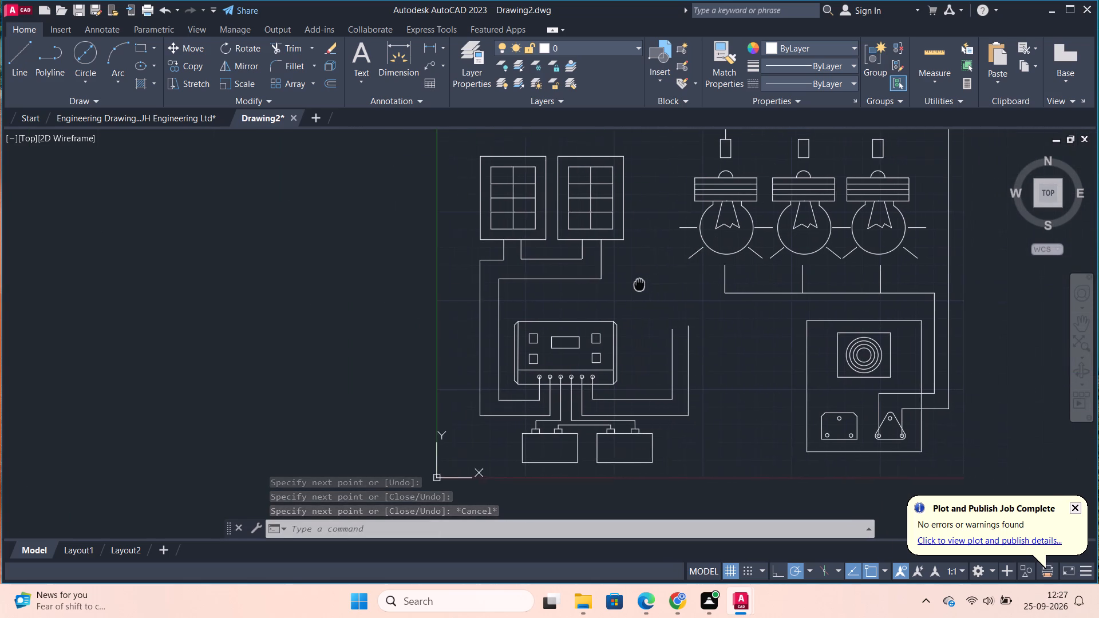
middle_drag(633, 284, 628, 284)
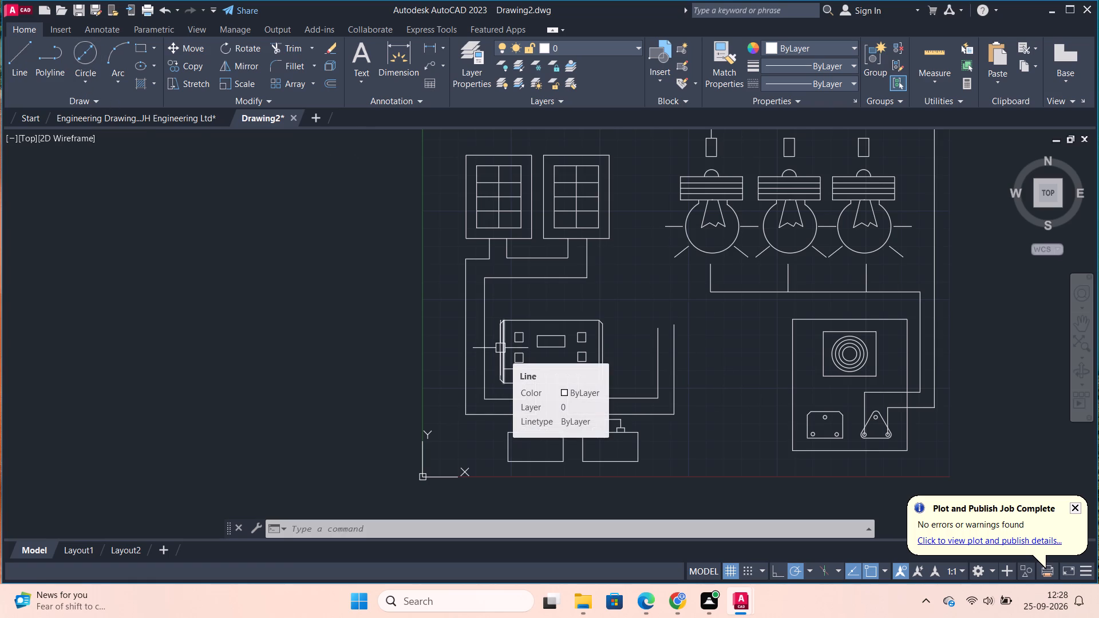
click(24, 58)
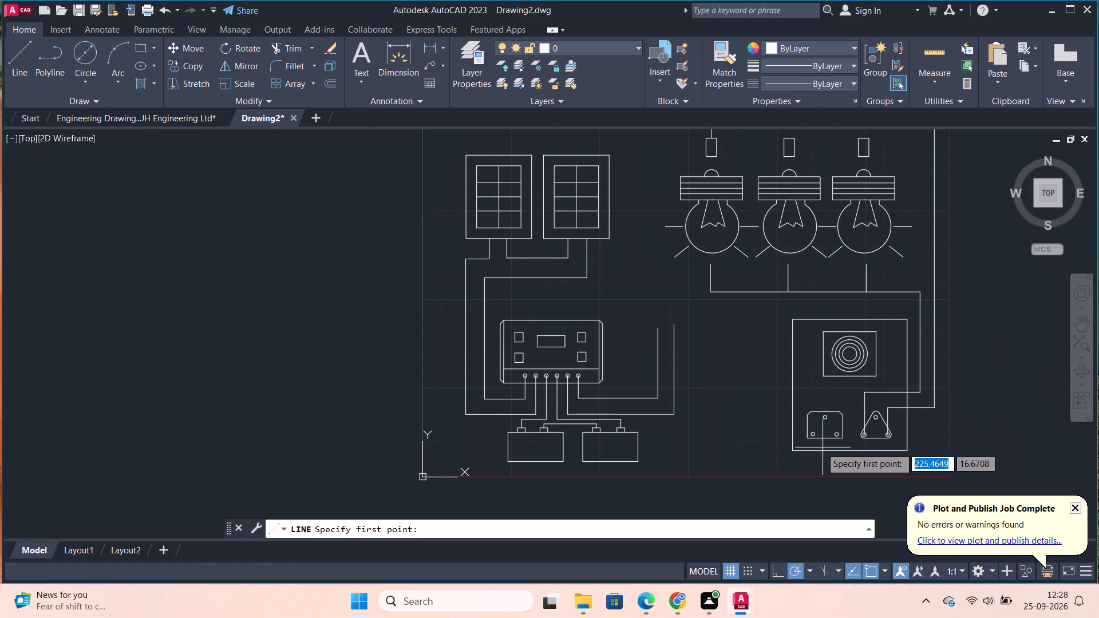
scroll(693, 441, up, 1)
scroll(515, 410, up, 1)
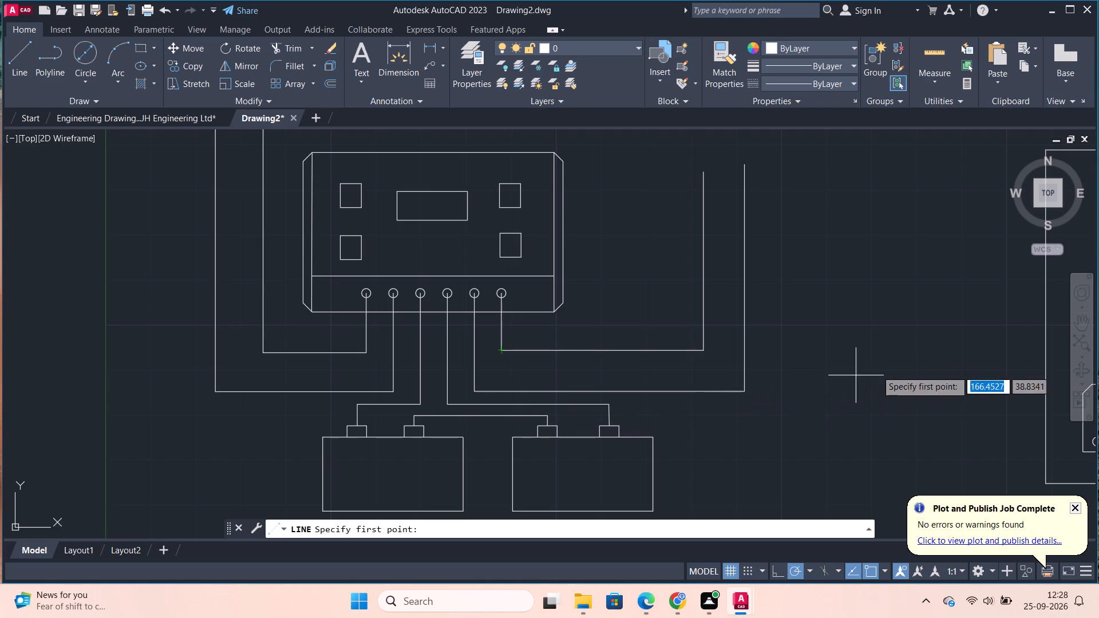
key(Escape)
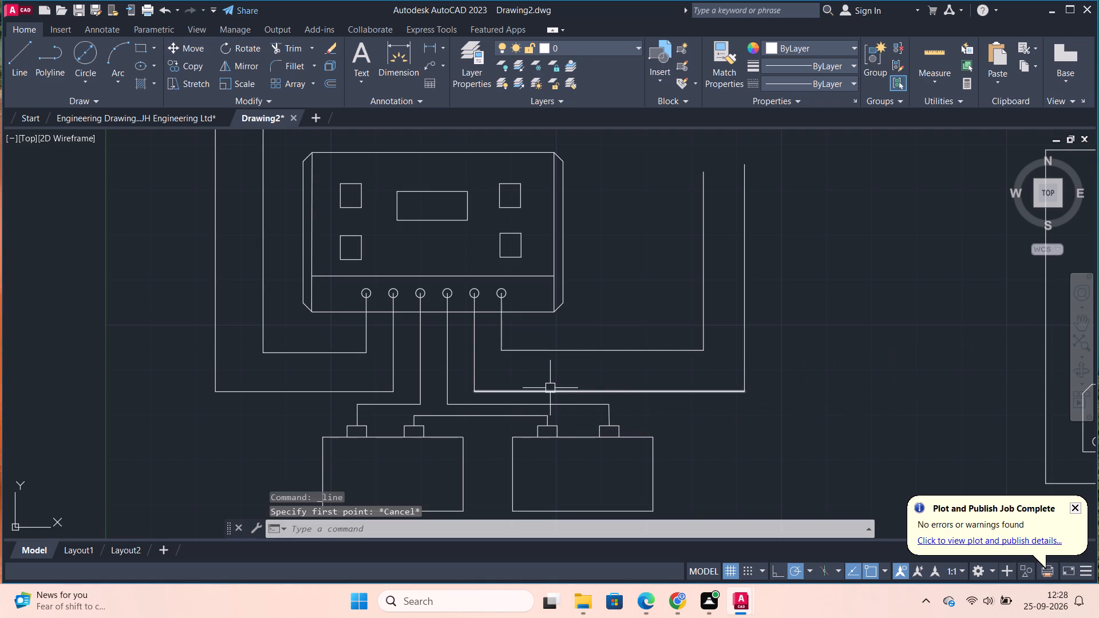
Erase the fifth terminal's vertical wire segment and the long horizontal segment joined to its lower end.
click(550, 394)
click(474, 364)
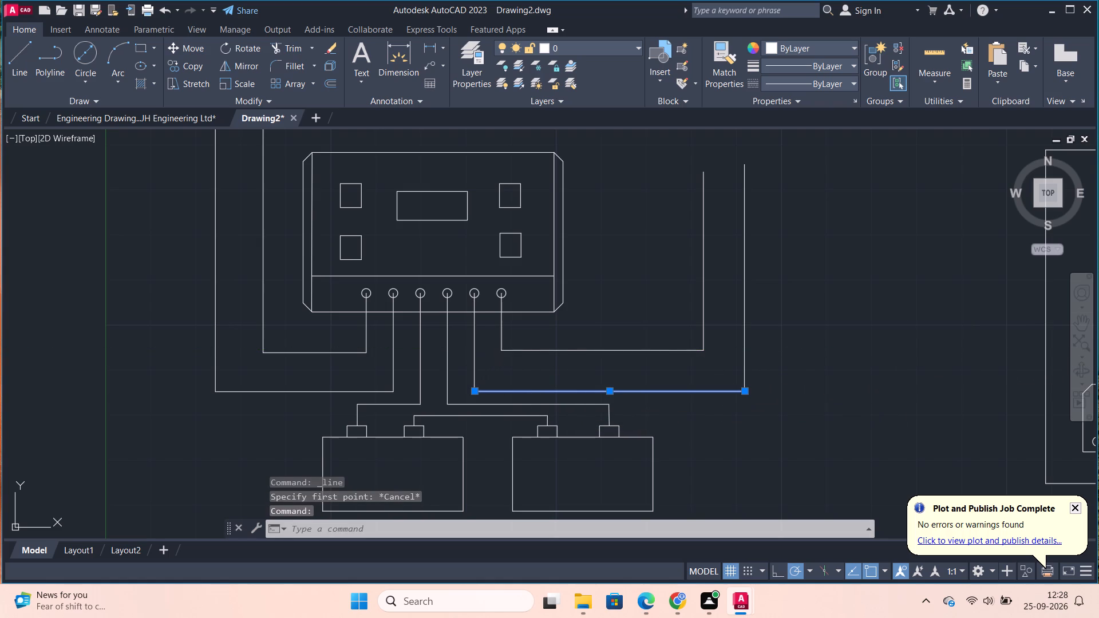
key(e)
key(Return)
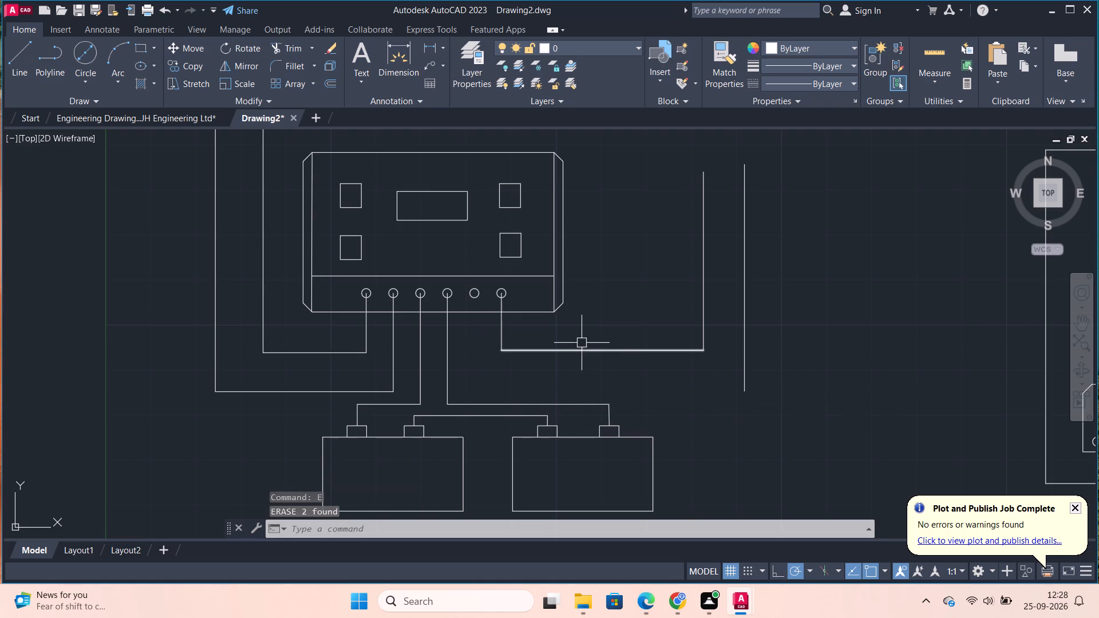
Replace the sixth terminal's horizontal wire segment with a higher one, about 45 long, ending on the nearer free vertical wire.
click(582, 353)
key(Return)
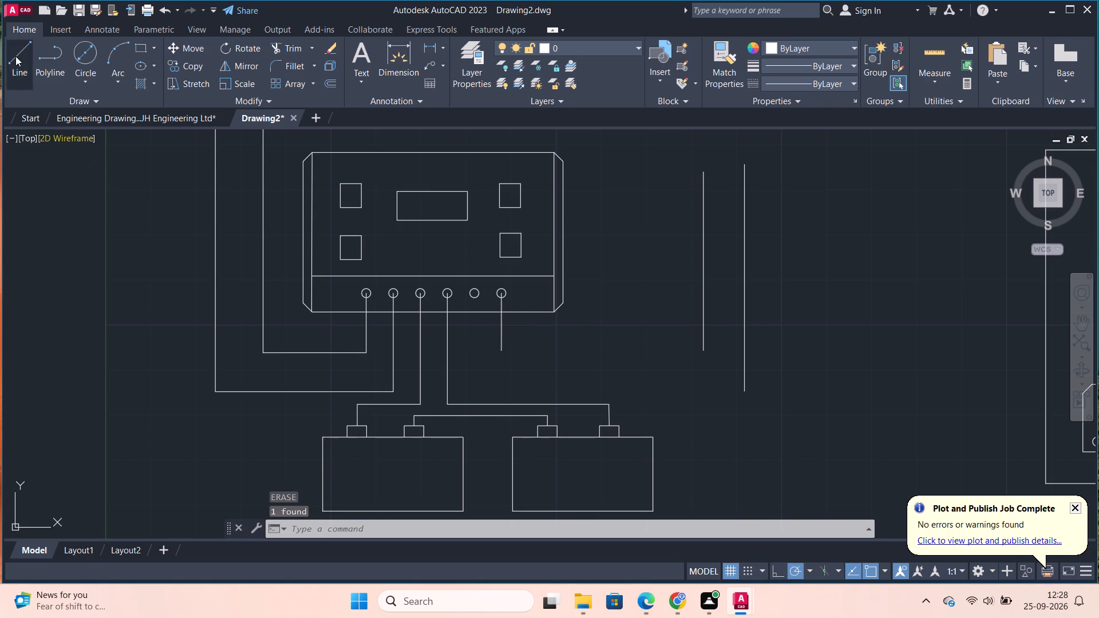
click(15, 56)
click(501, 326)
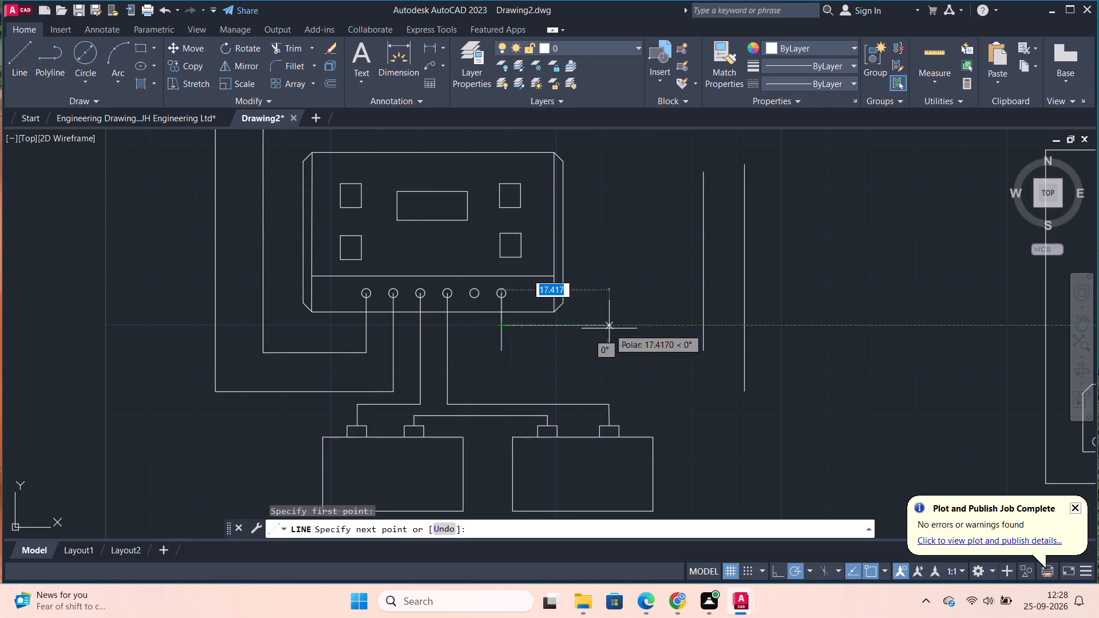
click(705, 323)
key(Escape)
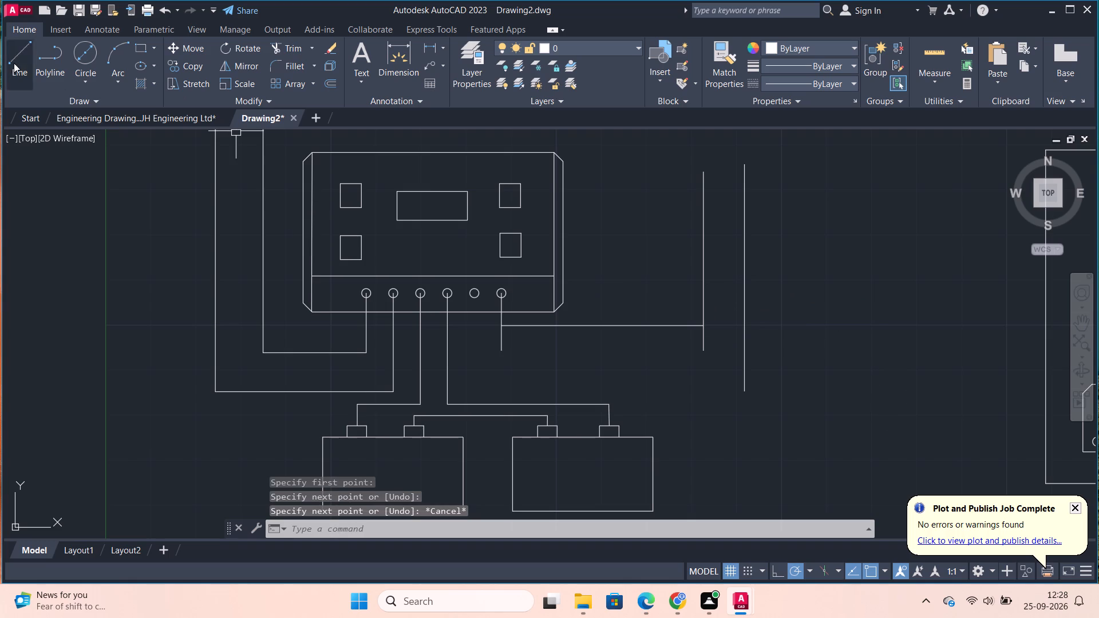
Draw a wire from the fifth terminal straight down, then horizontally right past the farther free vertical wire.
click(23, 53)
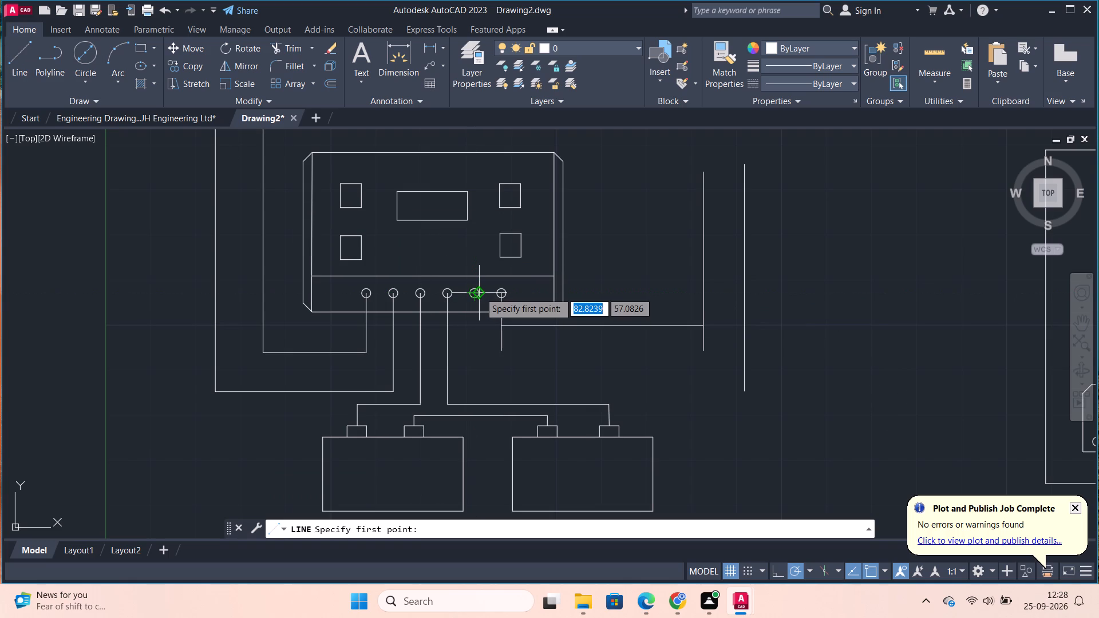
click(477, 291)
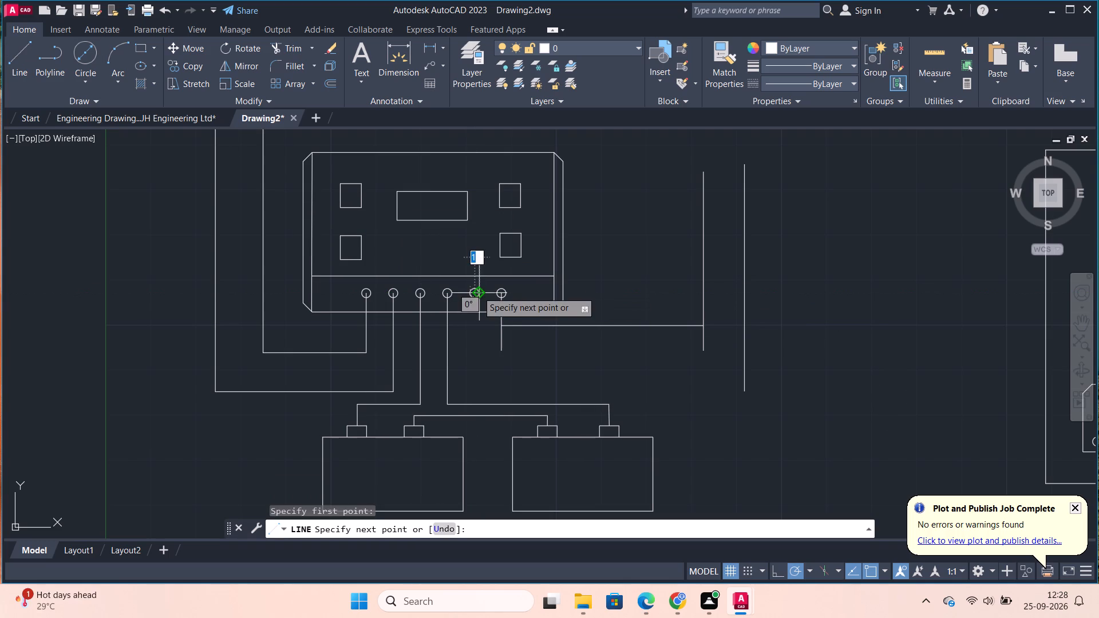
click(473, 342)
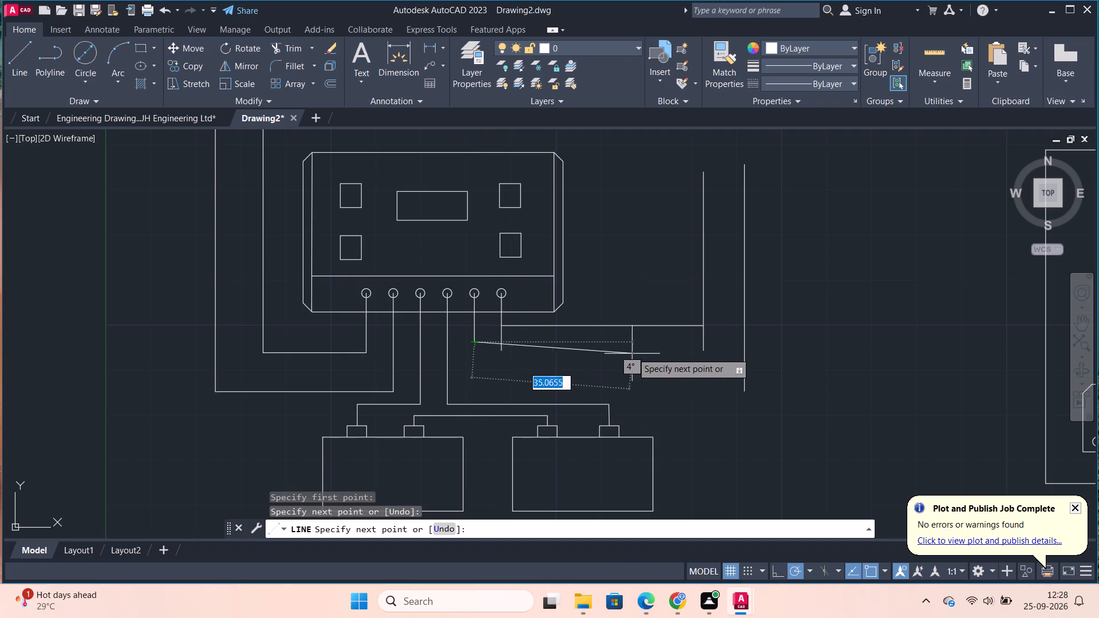
click(773, 341)
key(Escape)
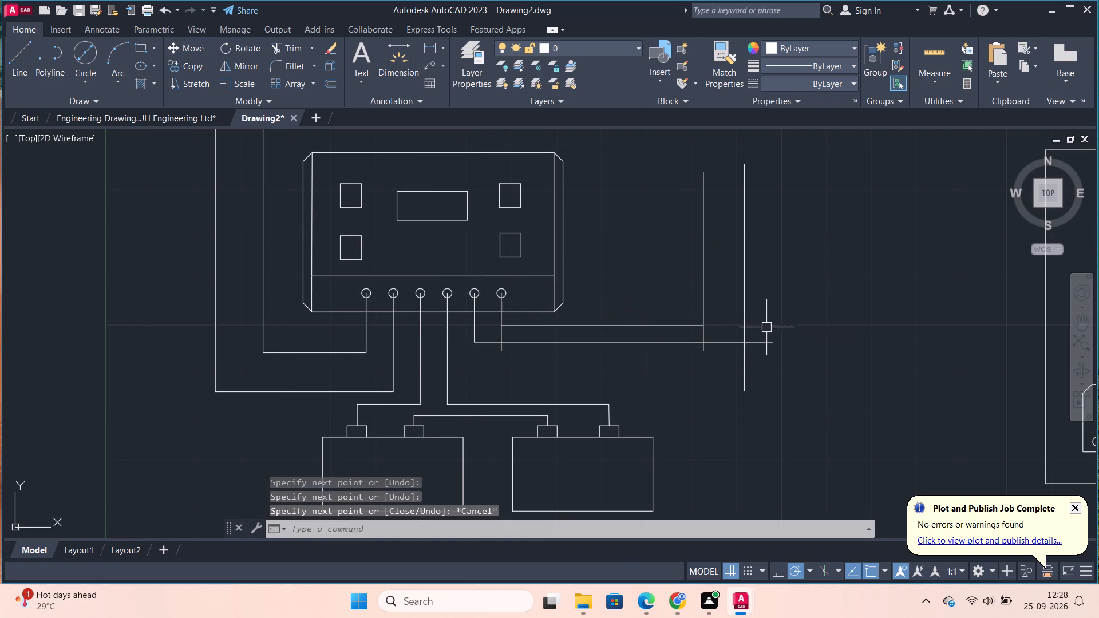
Trim the overhanging ends of the fifth and sixth terminals' wires so both form clean corners with the two free vertical wires.
text(TR)
key(Return)
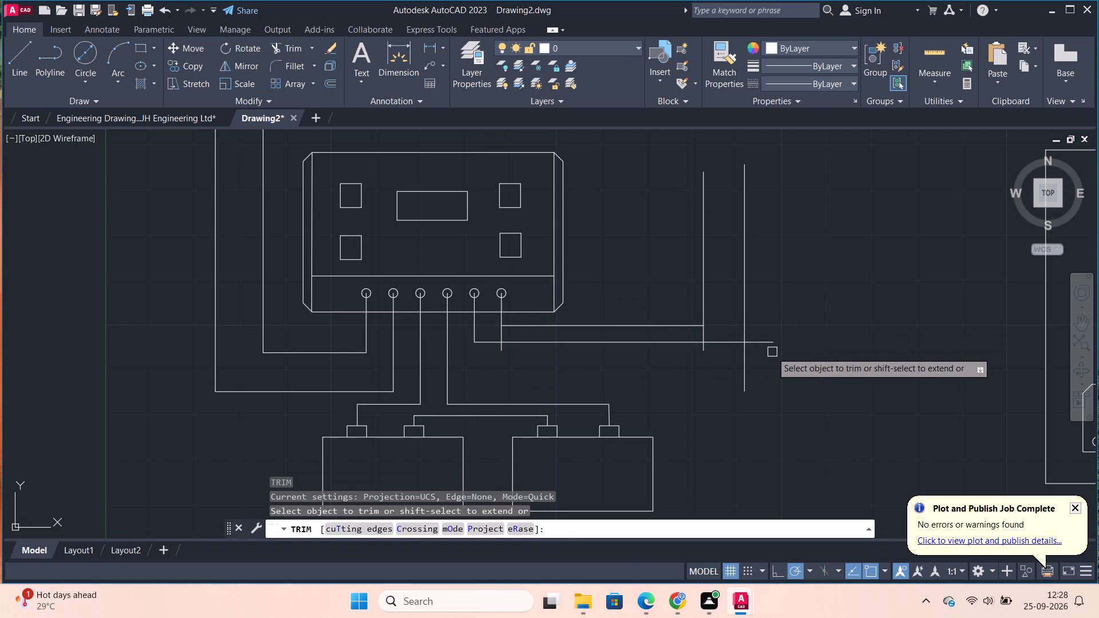
click(765, 341)
click(749, 360)
click(703, 352)
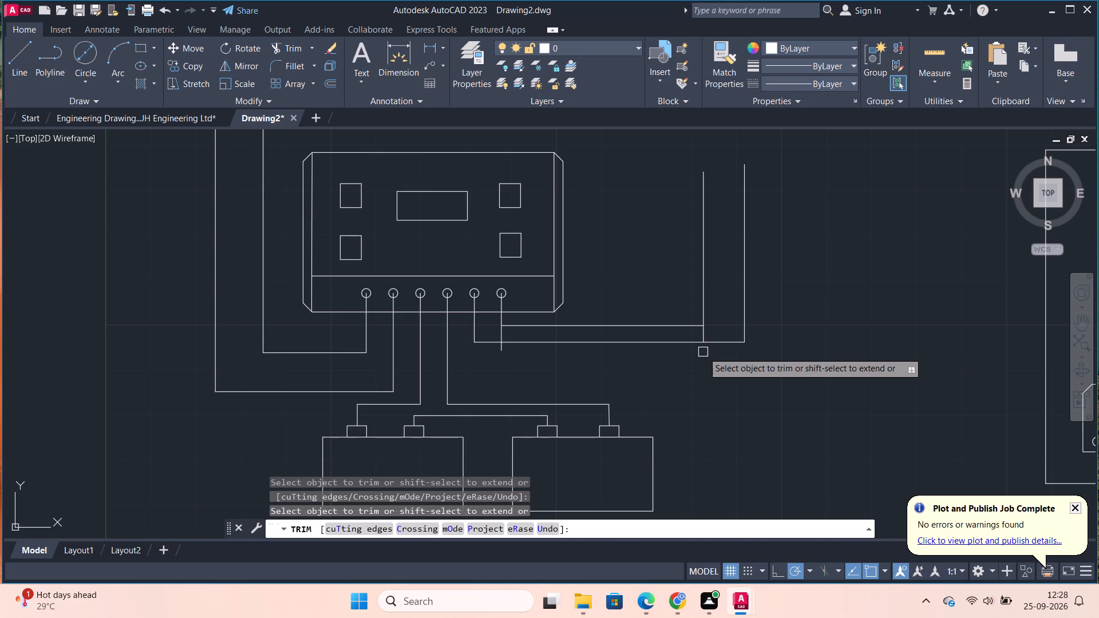
click(701, 335)
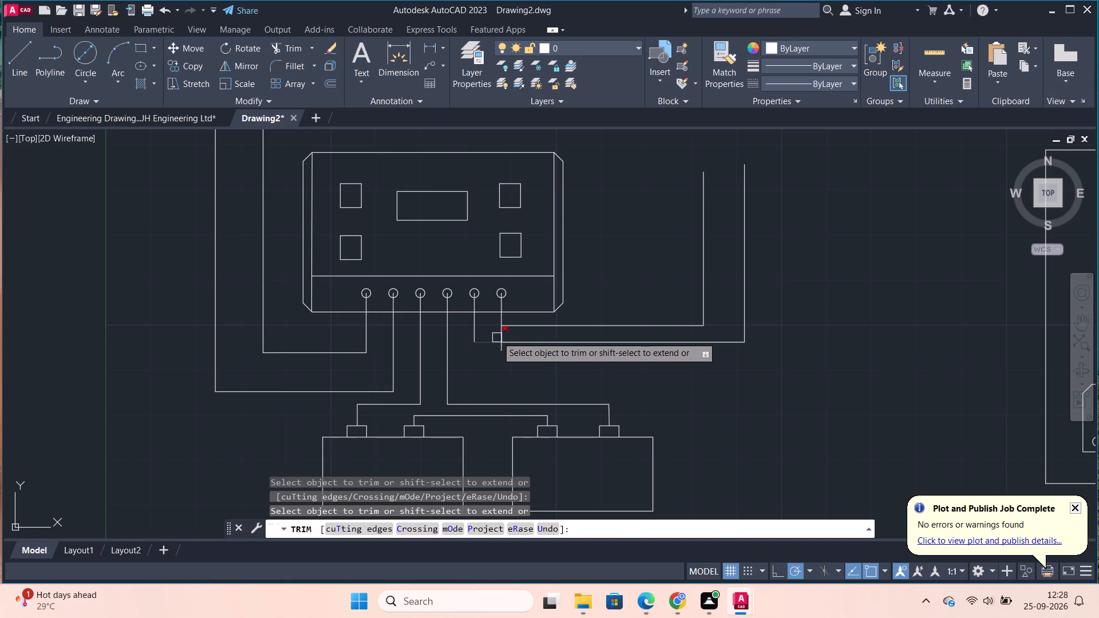
click(498, 334)
click(504, 350)
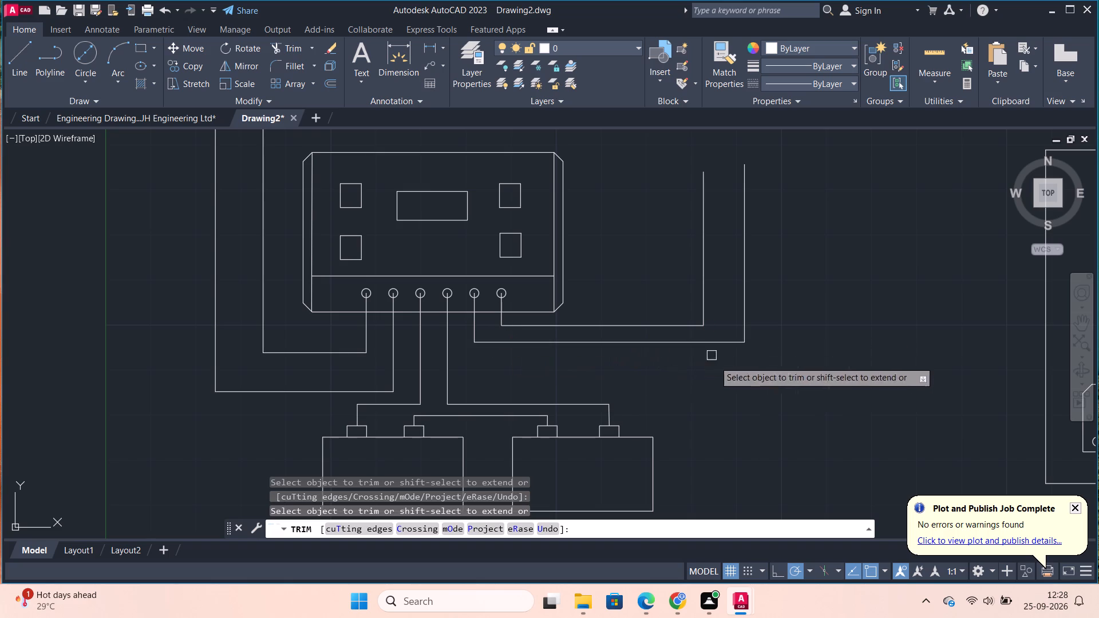
key(Escape)
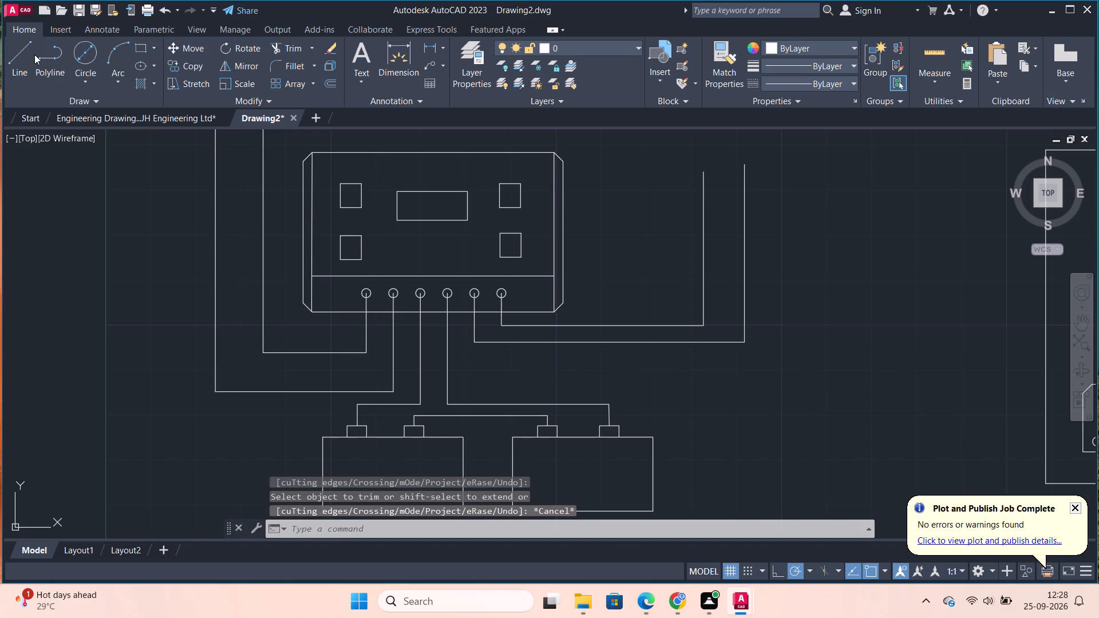
Draw a wire from the fourth terminal's vertical wire right about 158, then down to the chamfered plate's lower-right hole.
click(31, 54)
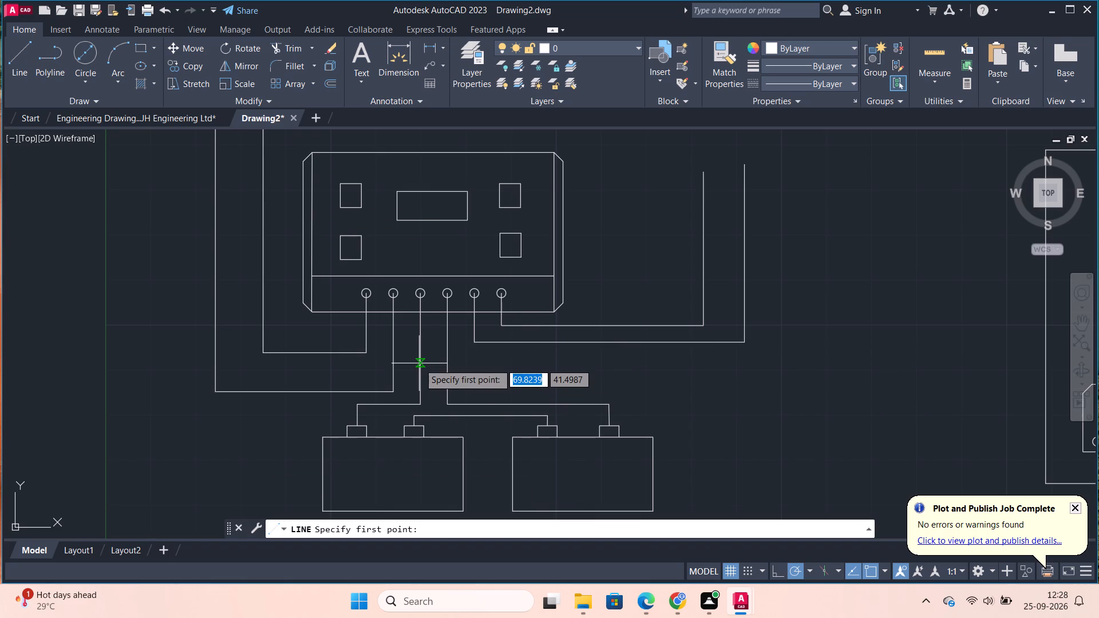
click(449, 358)
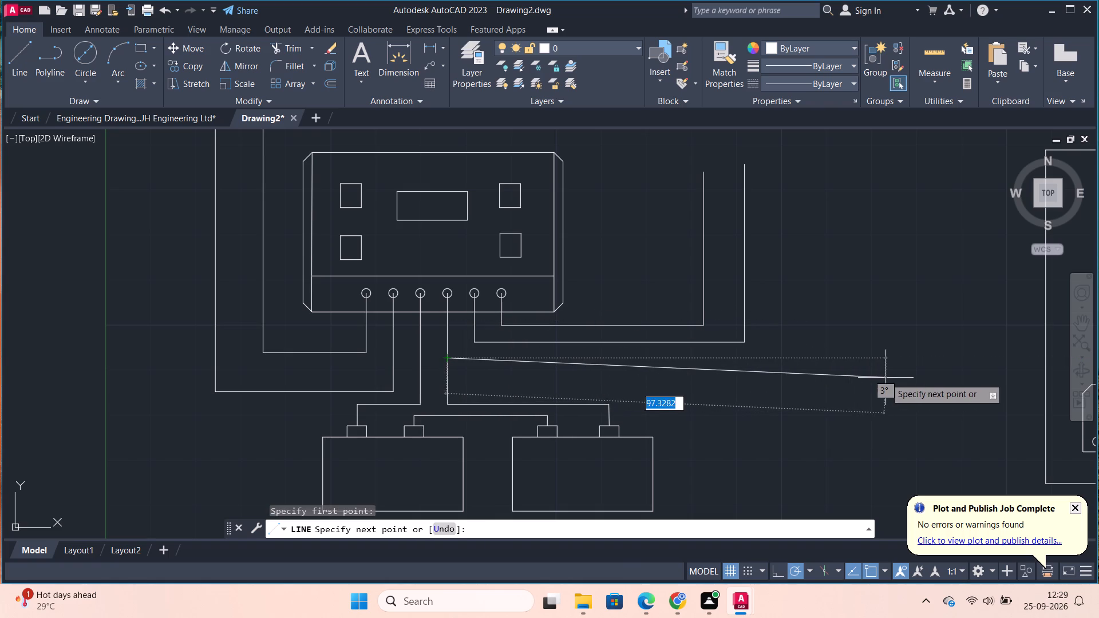
scroll(946, 378, down, 1)
middle_drag(927, 372, 589, 314)
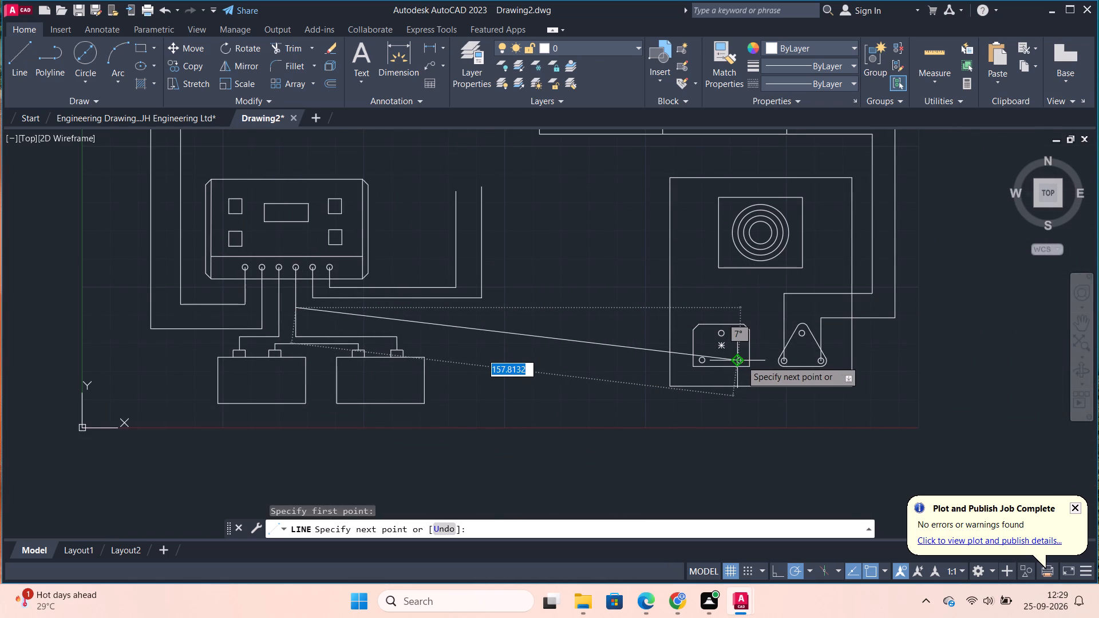
scroll(741, 359, up, 2)
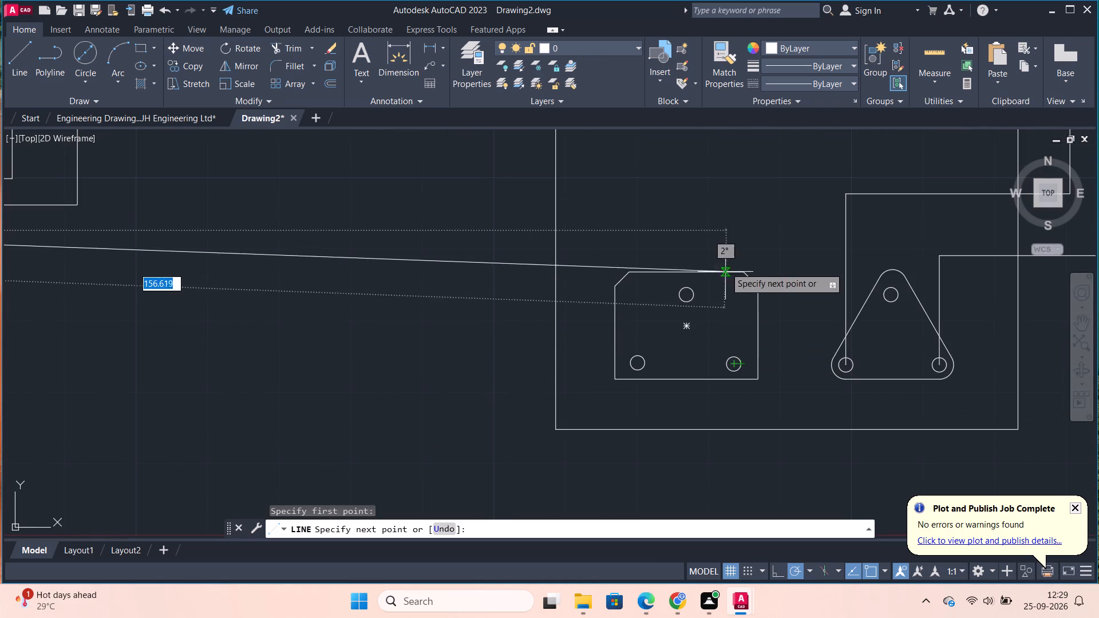
click(735, 228)
click(734, 366)
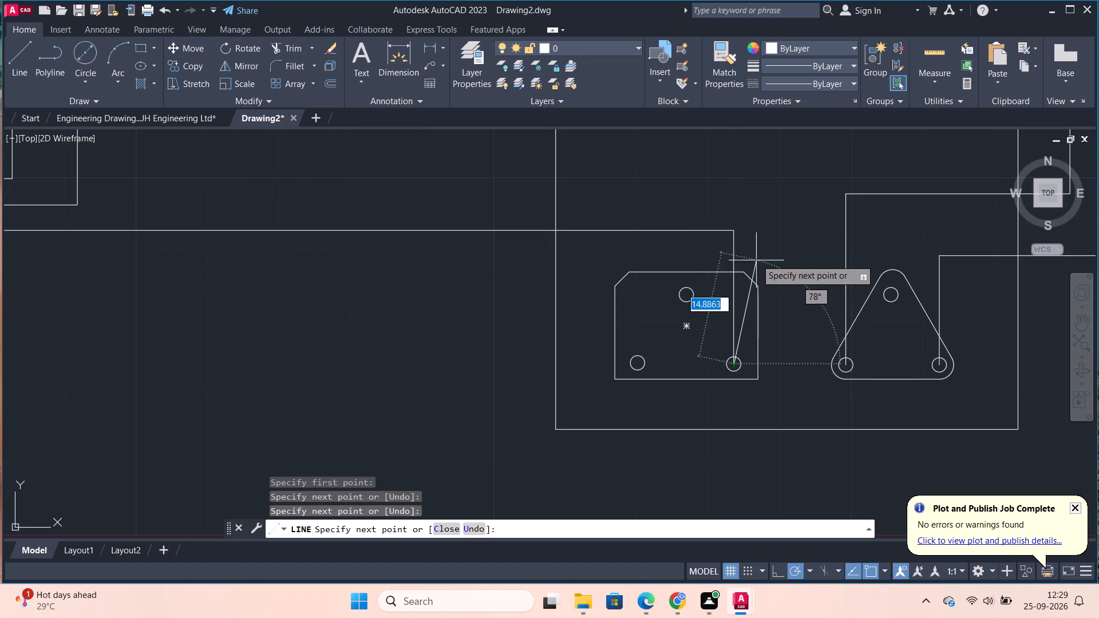
key(Escape)
Draw a wire from the third terminal's vertical wire right about 150, then down about 14 to the chamfered plate's lower-left hole.
scroll(755, 257, down, 2)
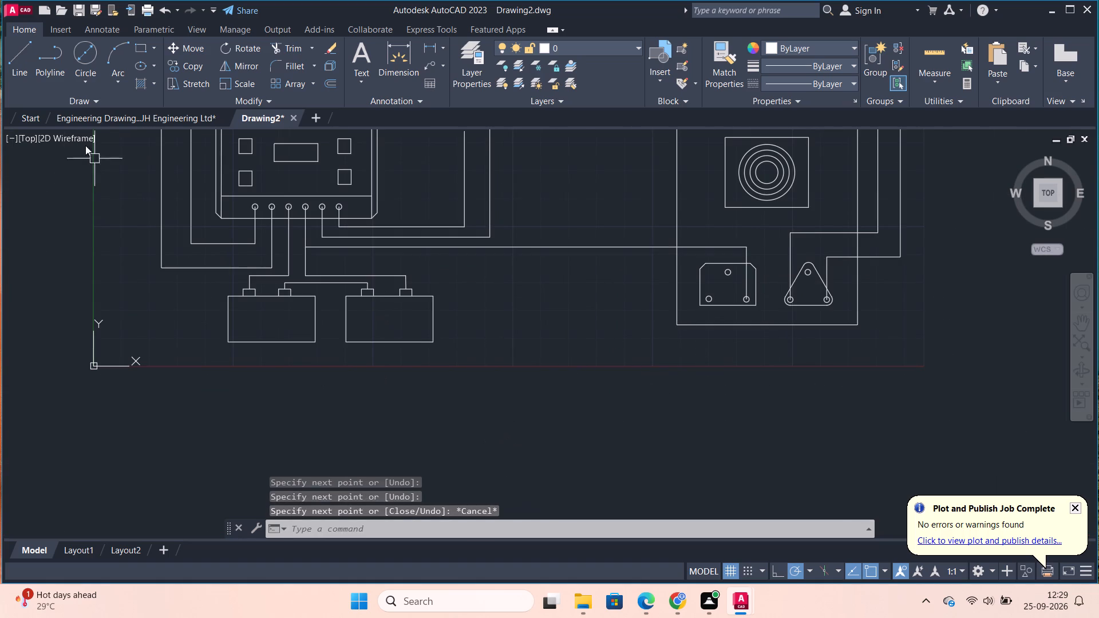
click(6, 56)
click(20, 54)
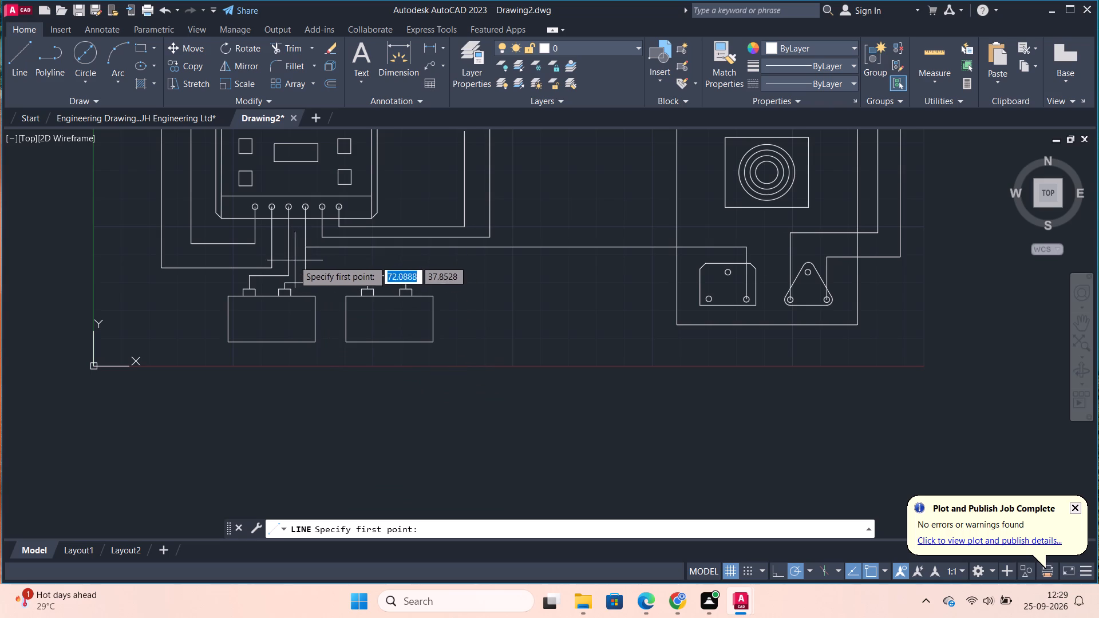
scroll(288, 265, up, 1)
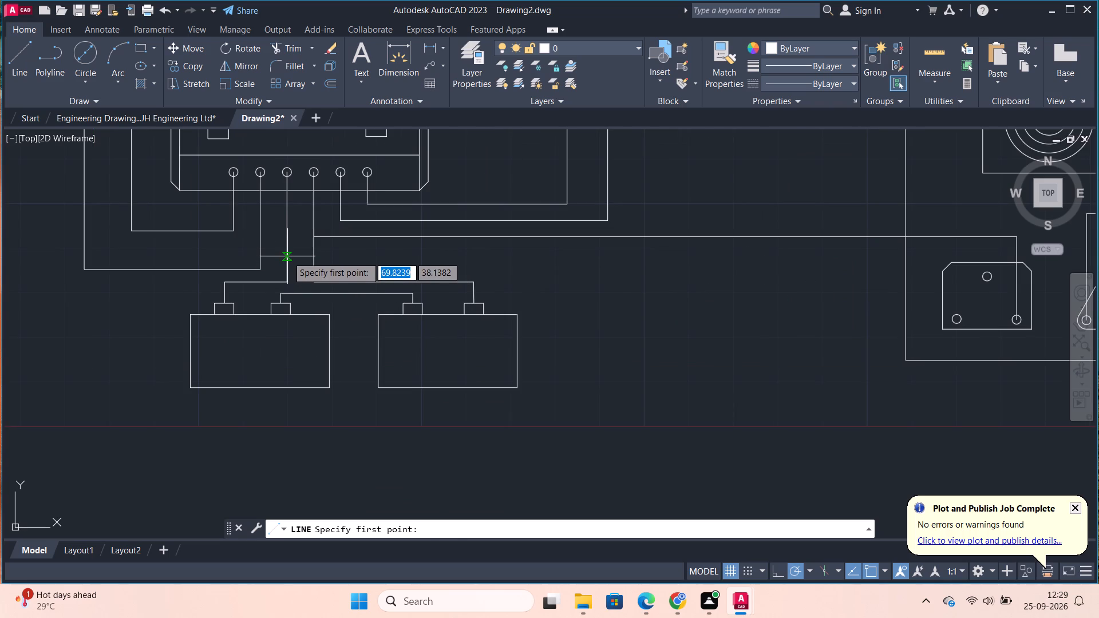
click(287, 256)
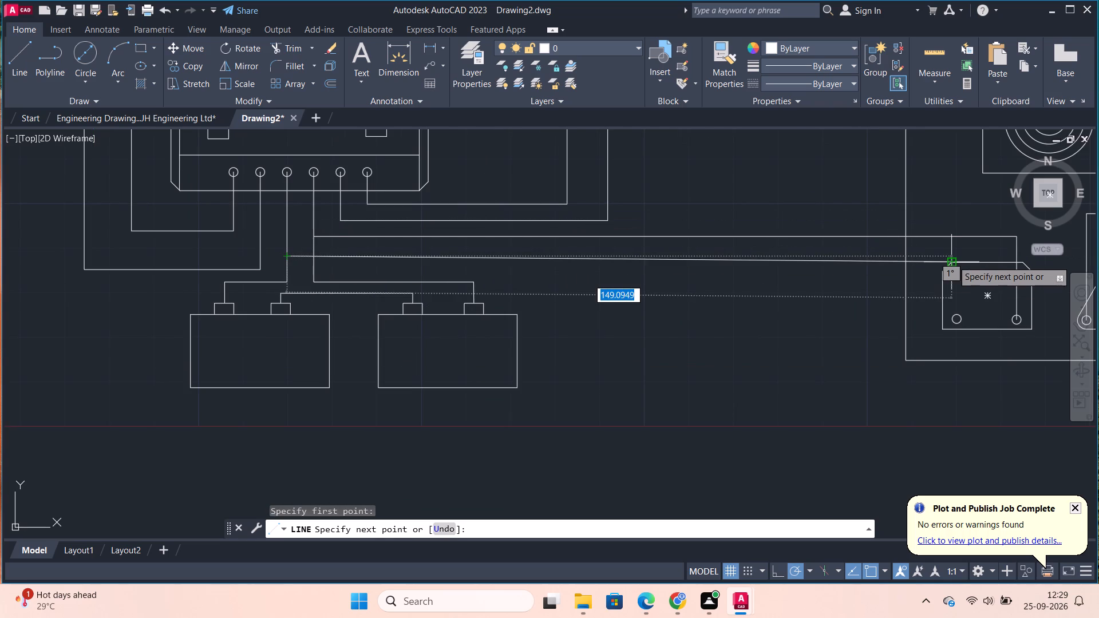
middle_drag(972, 288, 778, 270)
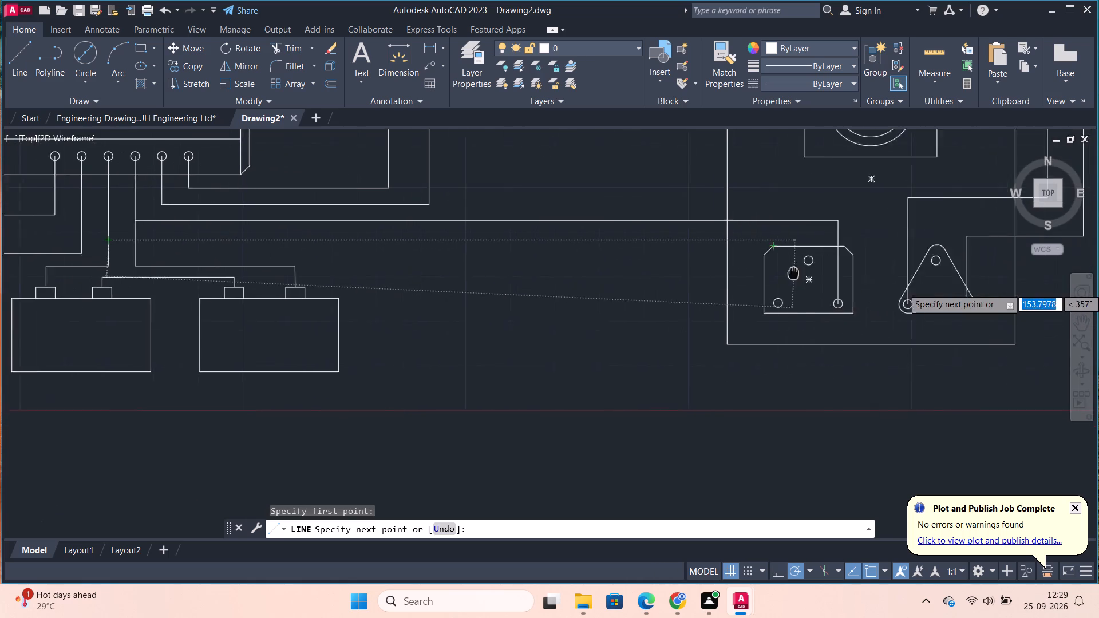
middle_drag(778, 270, 768, 267)
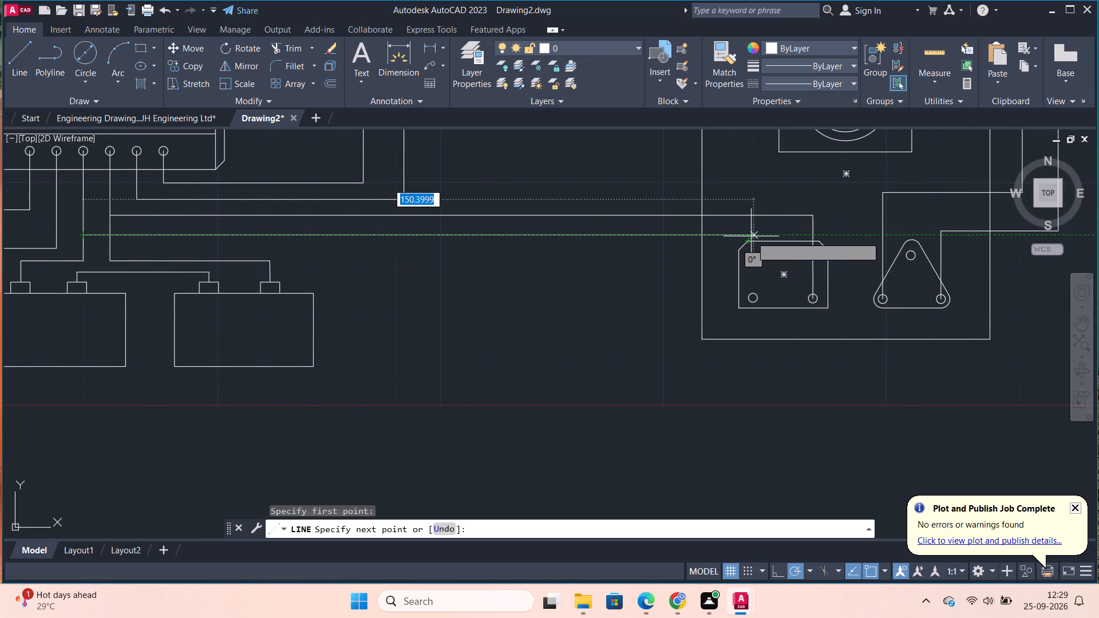
scroll(740, 235, up, 2)
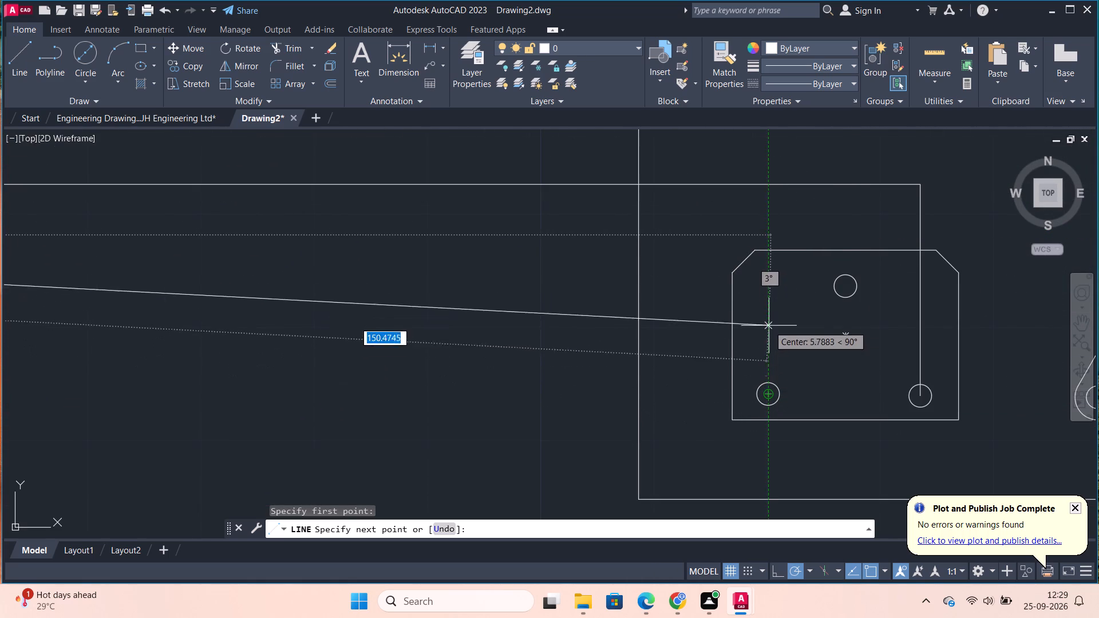
click(767, 234)
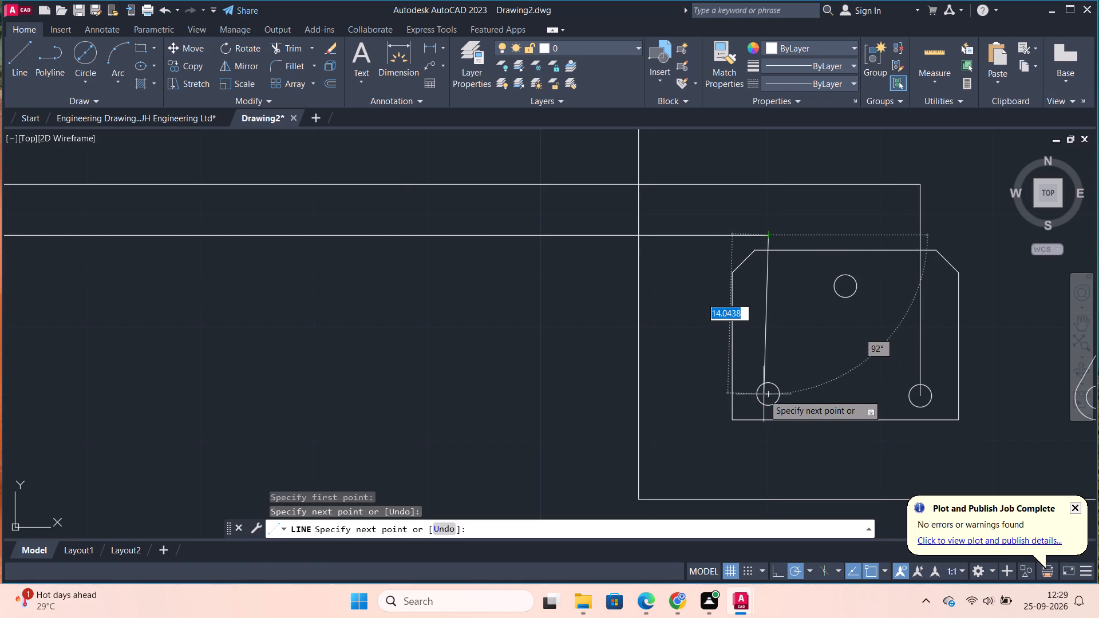
click(765, 394)
key(Escape)
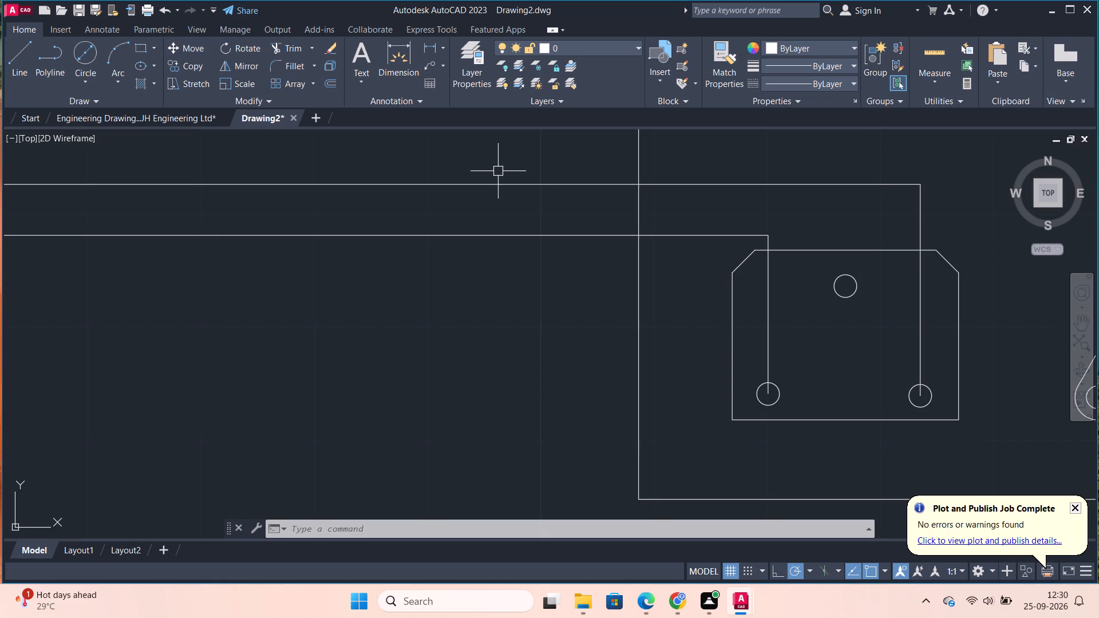
Draw a horizontal line across both lower tabbed rectangles, from the first one's left edge to just past the second one's right edge.
scroll(751, 261, down, 2)
scroll(853, 397, down, 1)
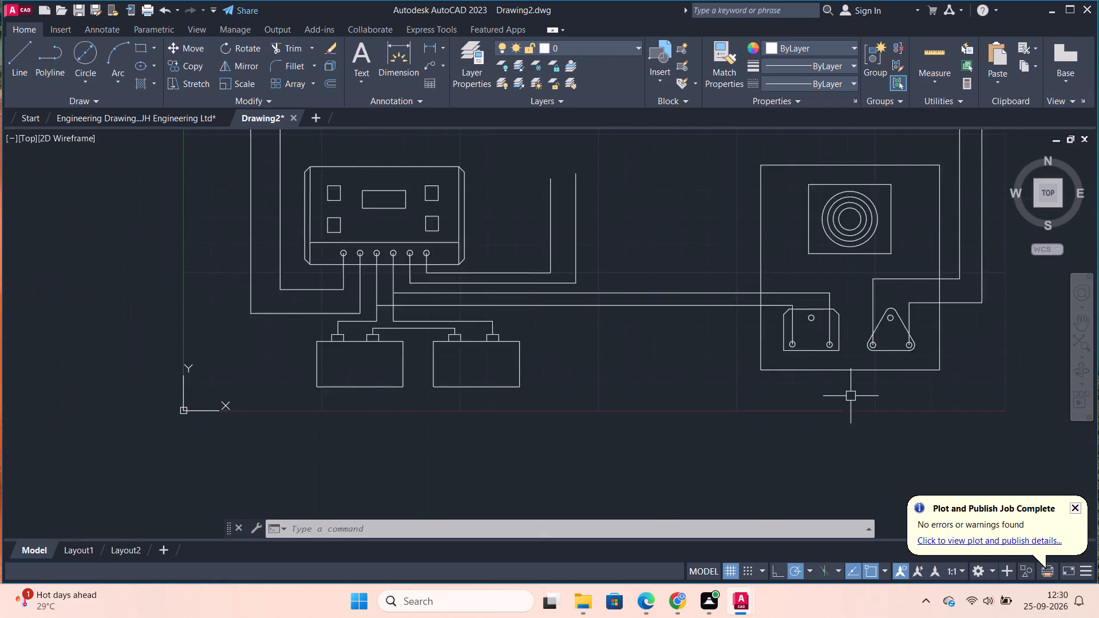
scroll(850, 394, down, 1)
middle_drag(731, 371, 662, 424)
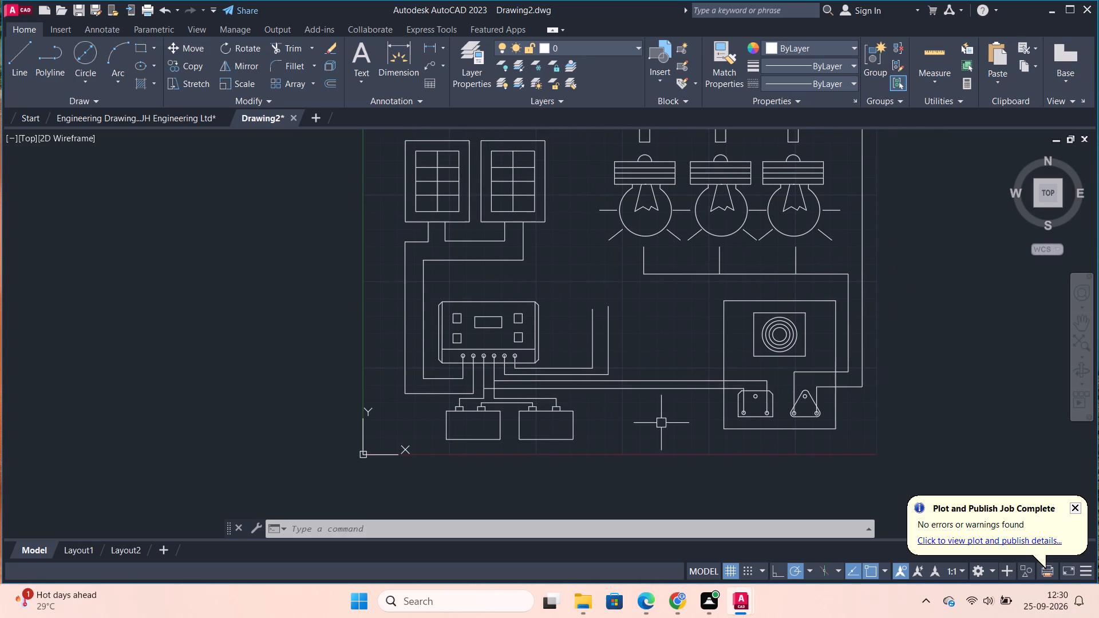
middle_drag(676, 319, 658, 348)
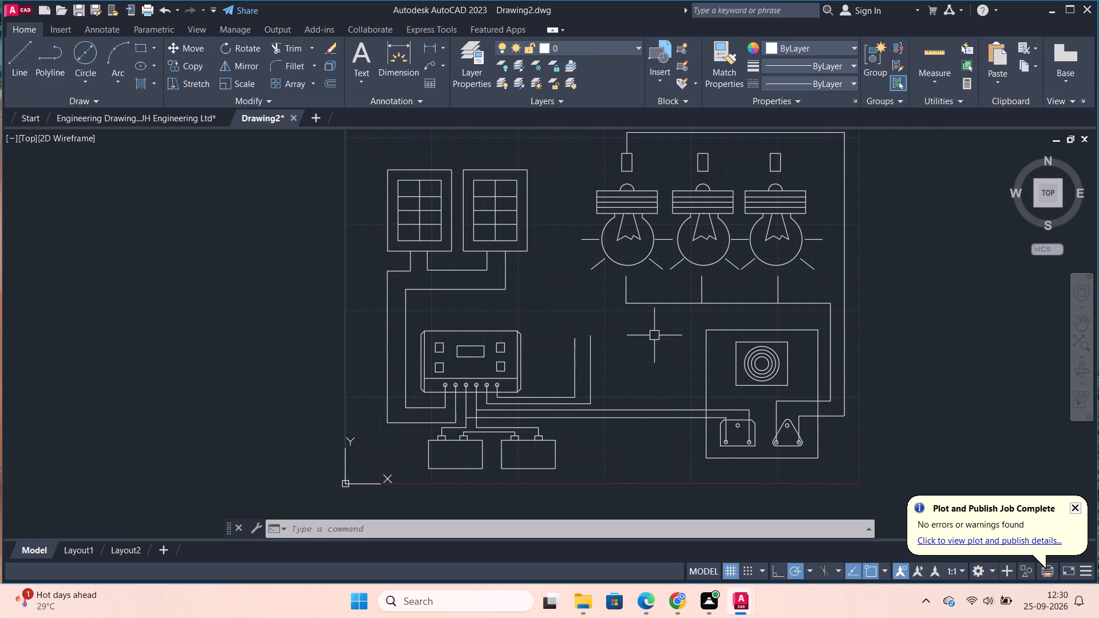
scroll(643, 306, down, 2)
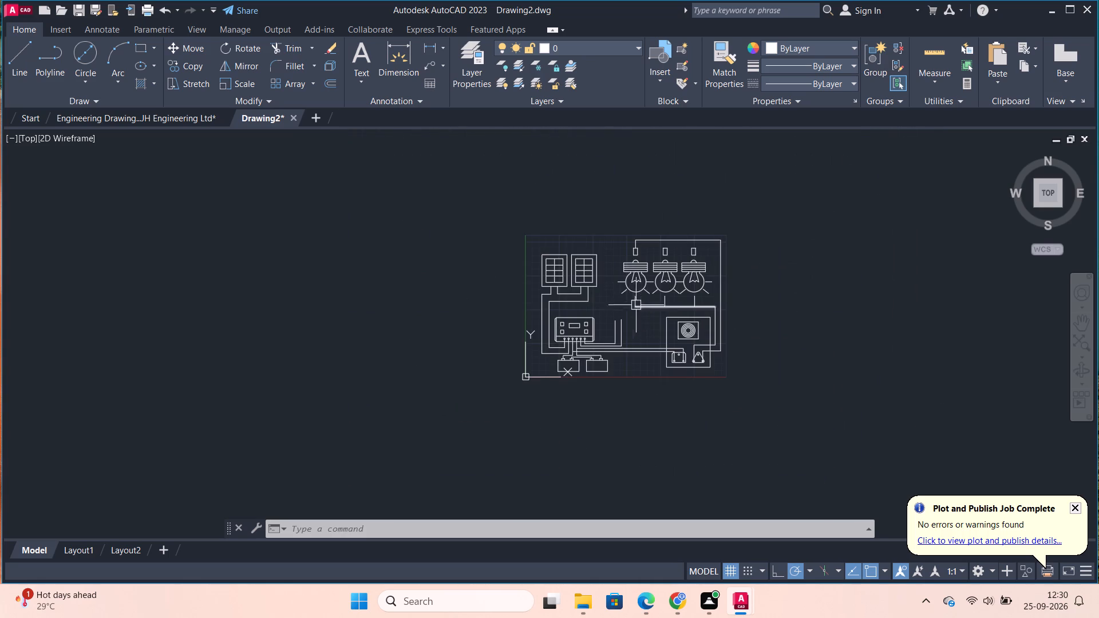
scroll(616, 272, up, 1)
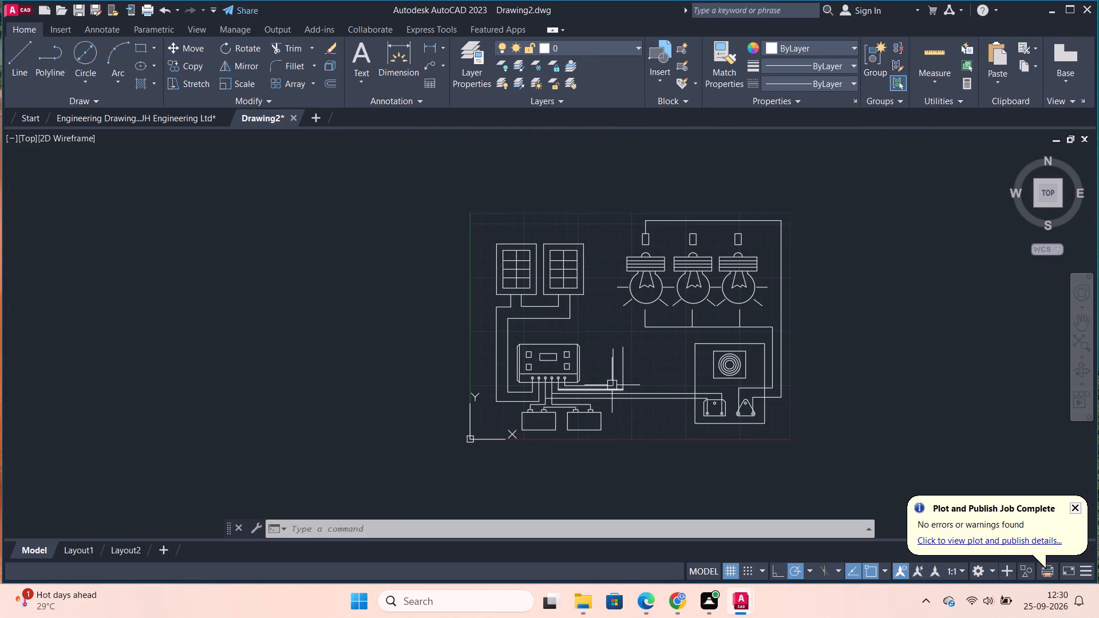
click(17, 56)
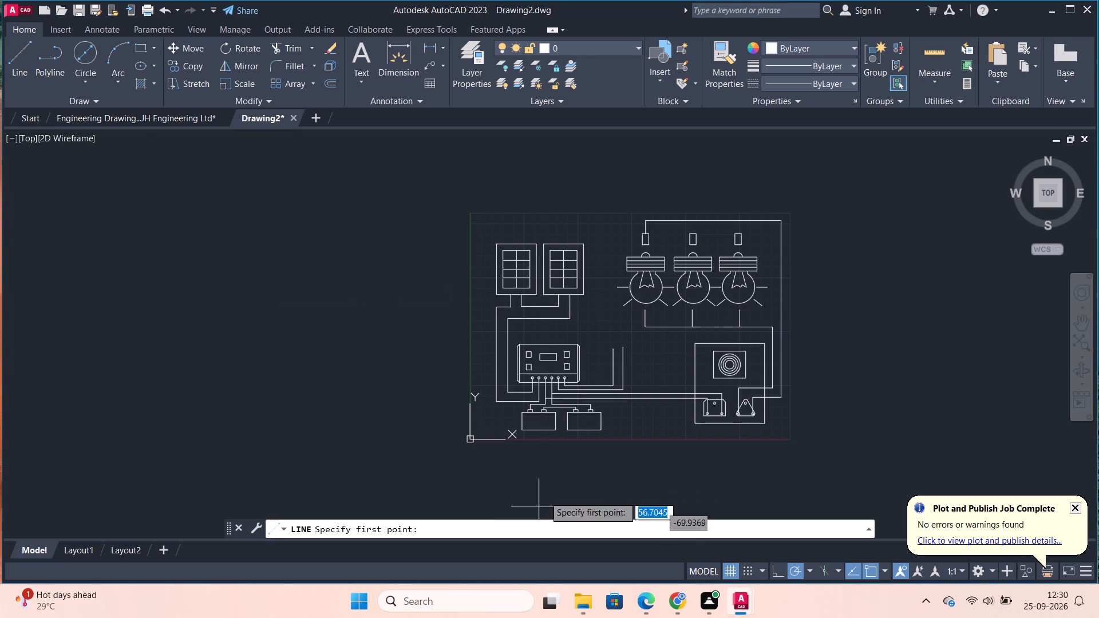
scroll(575, 463, up, 3)
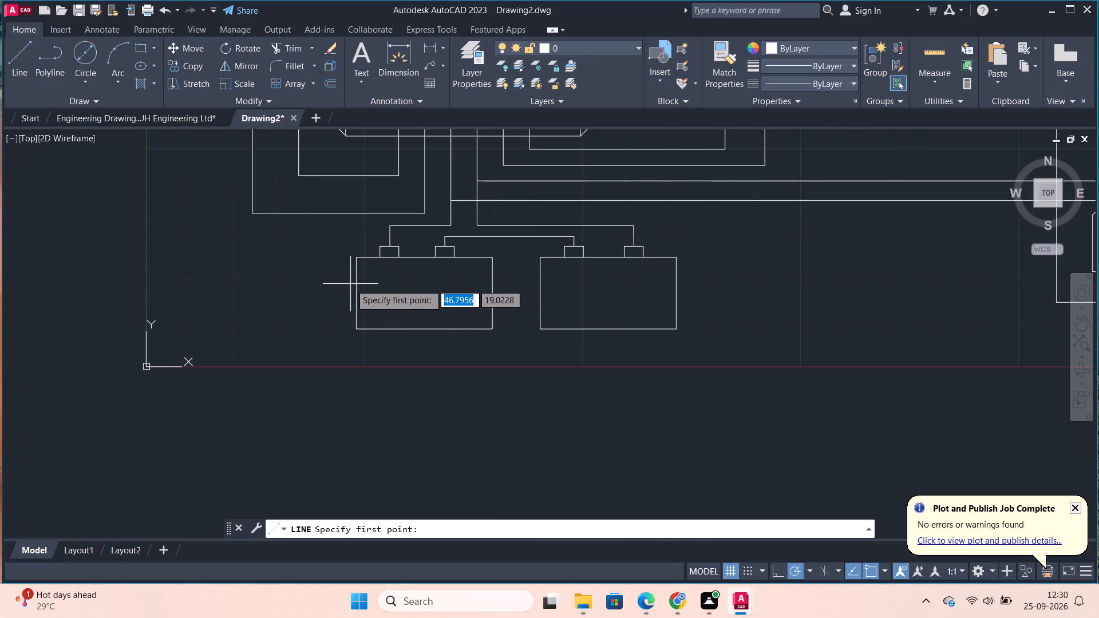
click(354, 282)
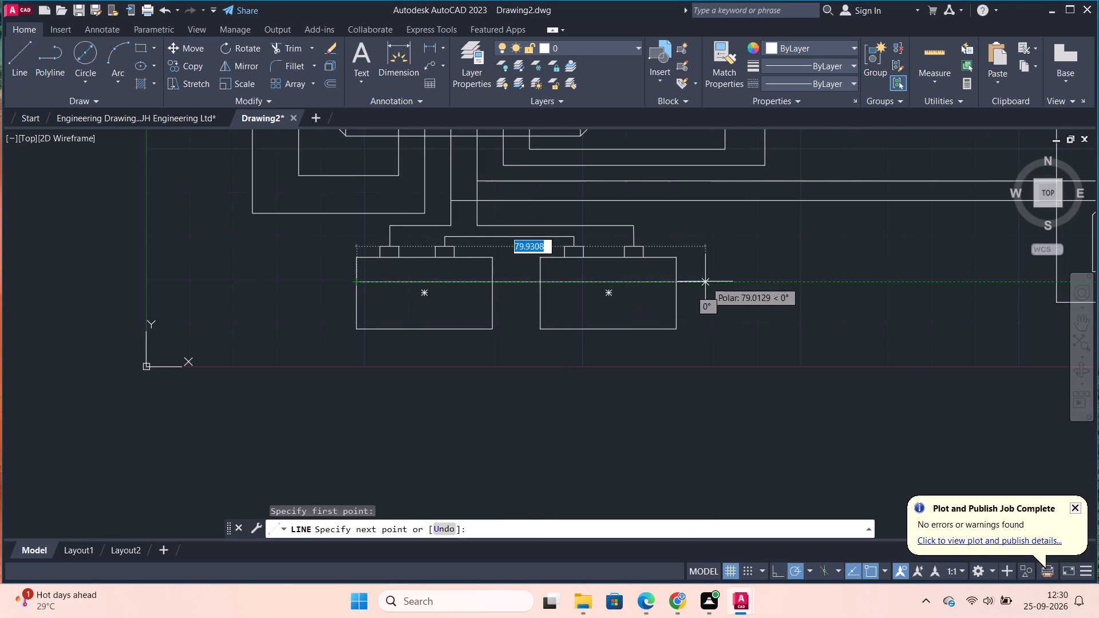
click(717, 282)
key(Escape)
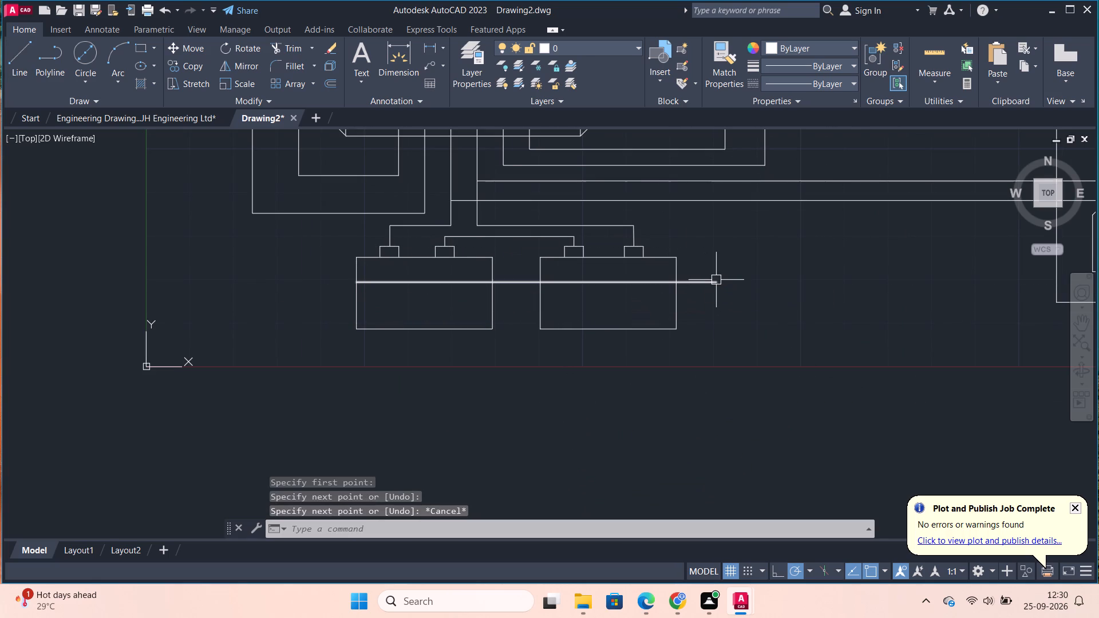
Trim the horizontal line's overhang beyond the second lower tabbed rectangle and its portion in the gap between the two rectangles.
key(t)
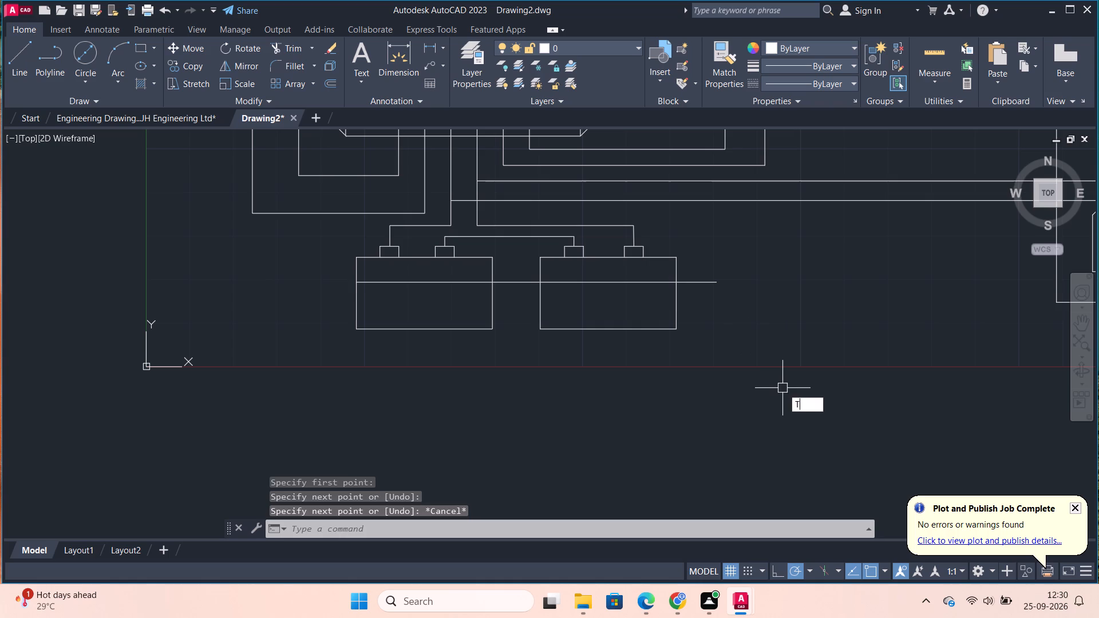
key(r)
key(Return)
click(707, 283)
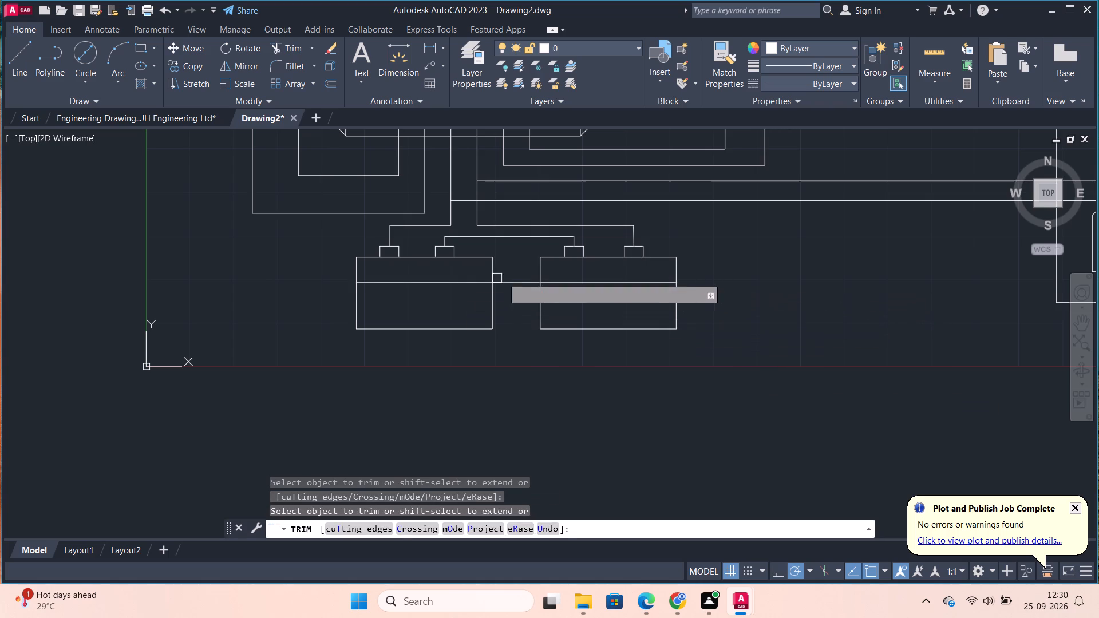
click(514, 280)
key(Escape)
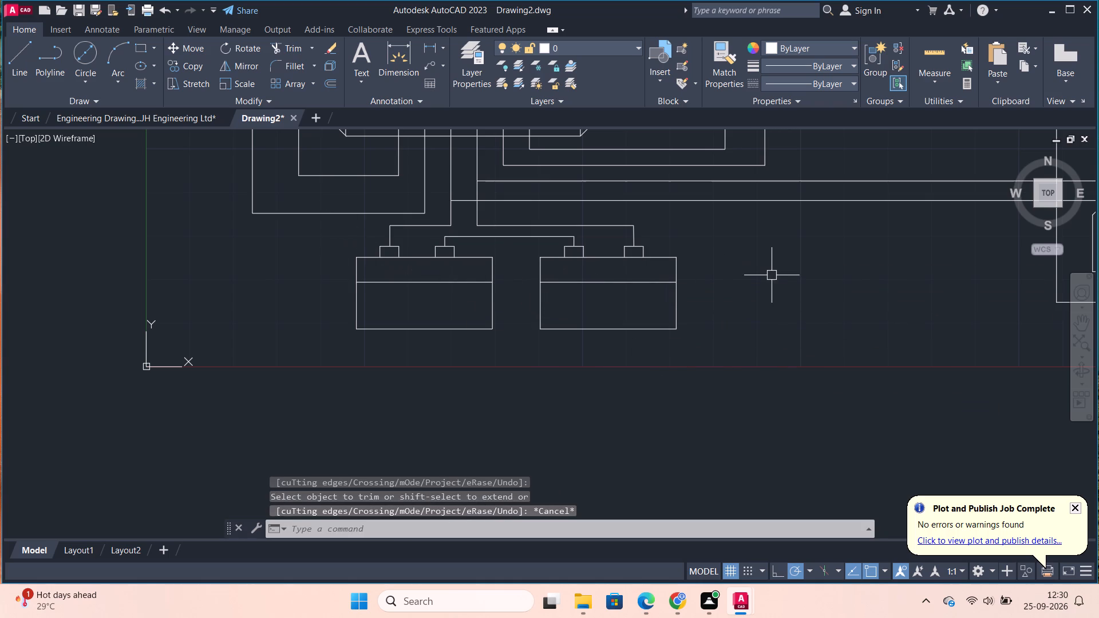
Draw a plus sign below the first tab of the first lower rectangle, about 4.6 wide and 3 high.
click(14, 60)
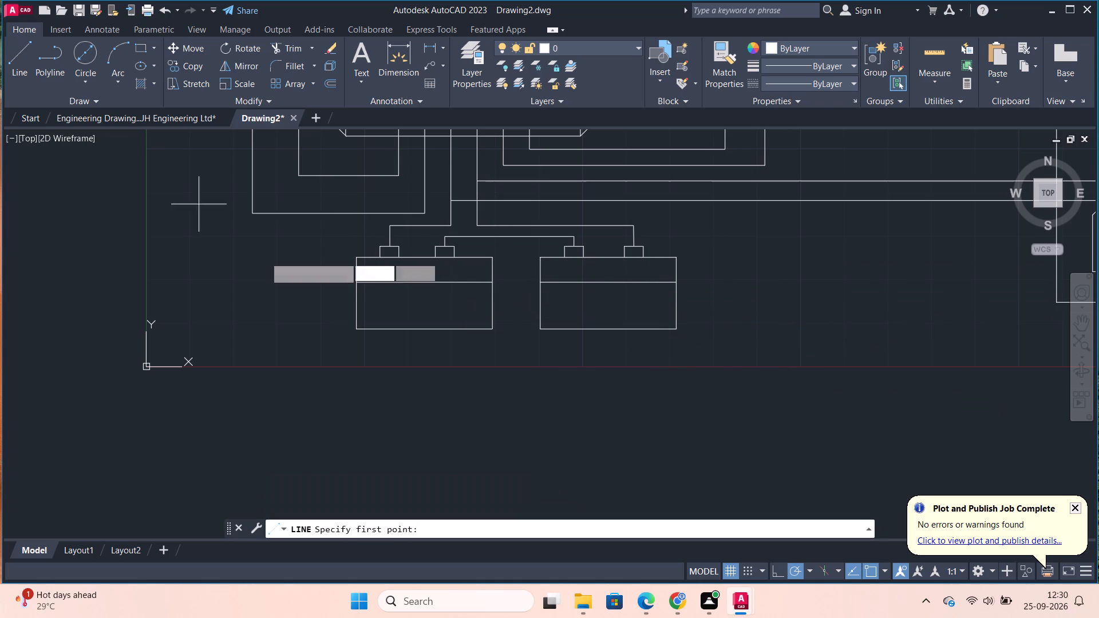
scroll(389, 271, up, 2)
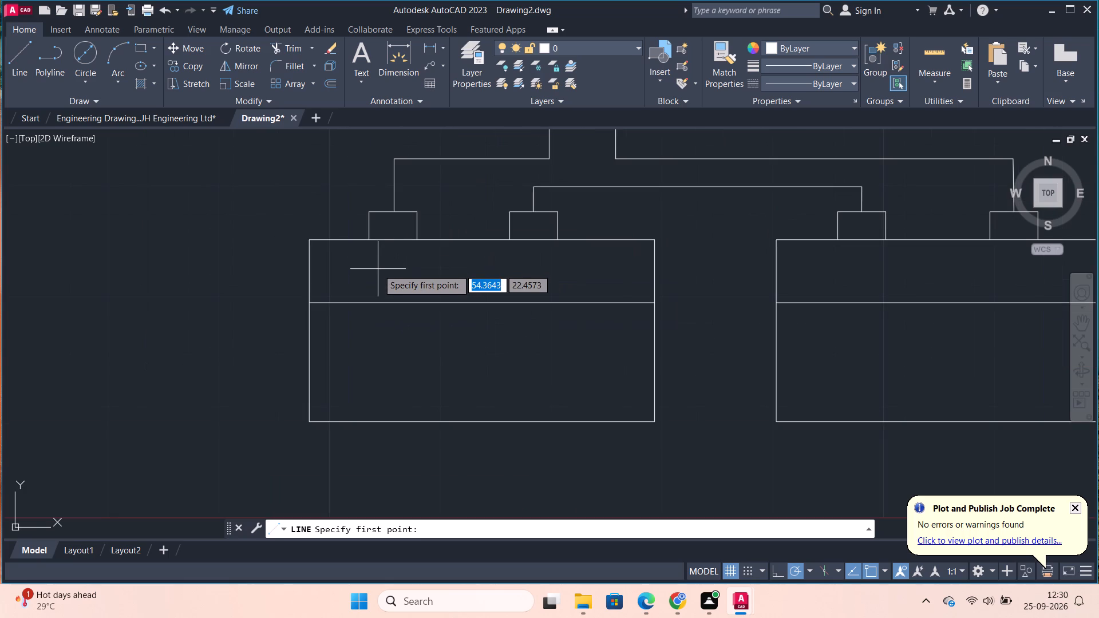
click(373, 266)
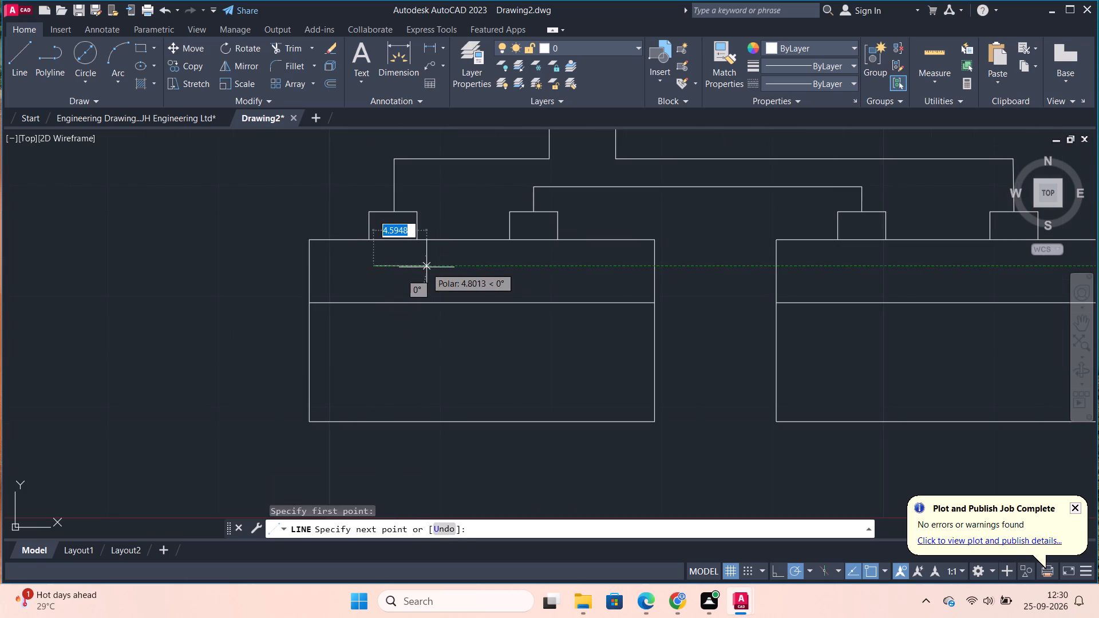
click(424, 267)
key(Escape)
key(space)
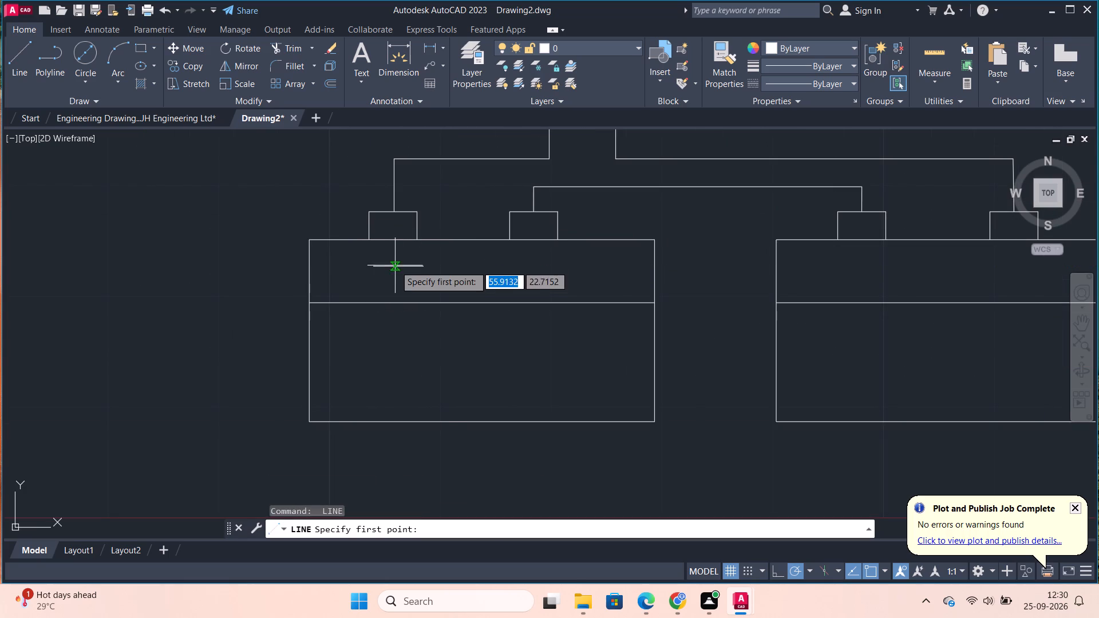
click(392, 266)
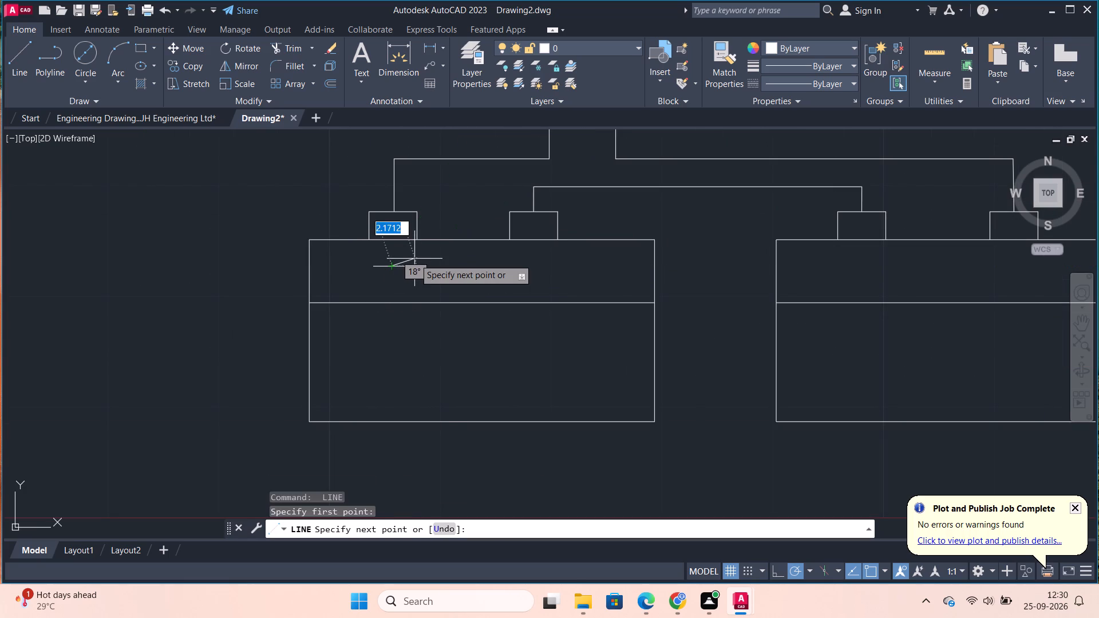
key(Escape)
key(space)
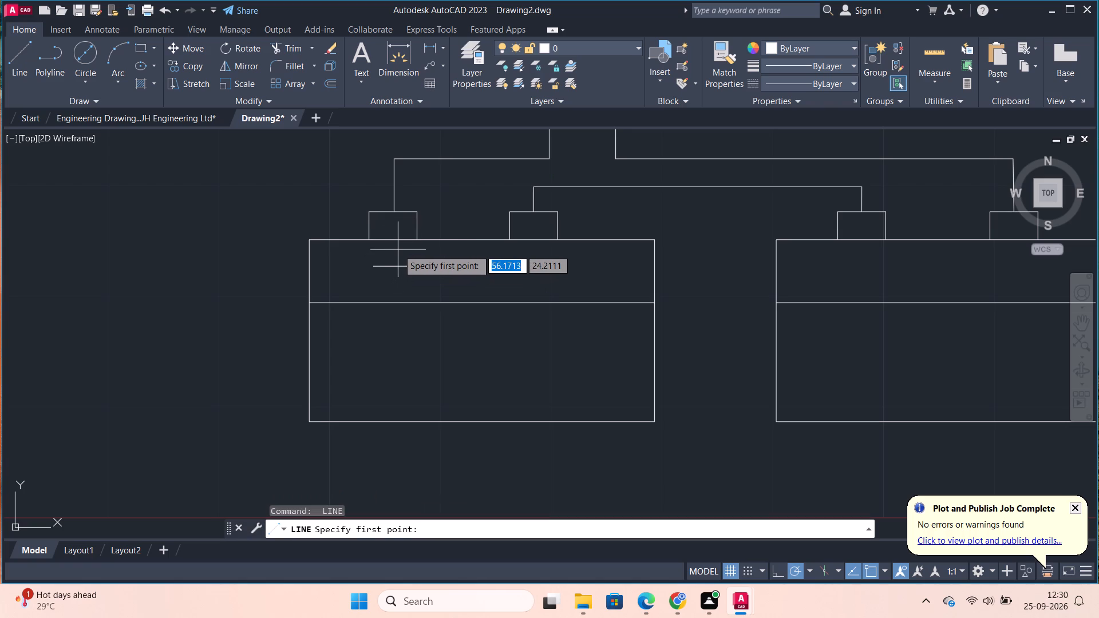
click(398, 249)
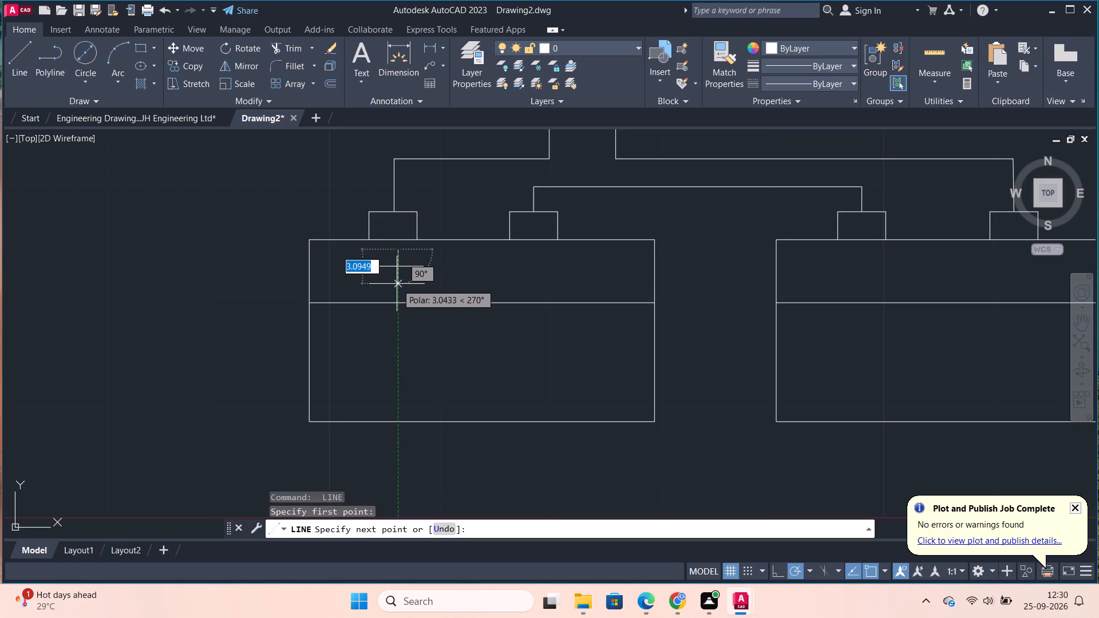
click(397, 284)
key(Escape)
Draw a minus sign about 2.8 long below the second tab of the first lower rectangle, level with the plus sign.
key(space)
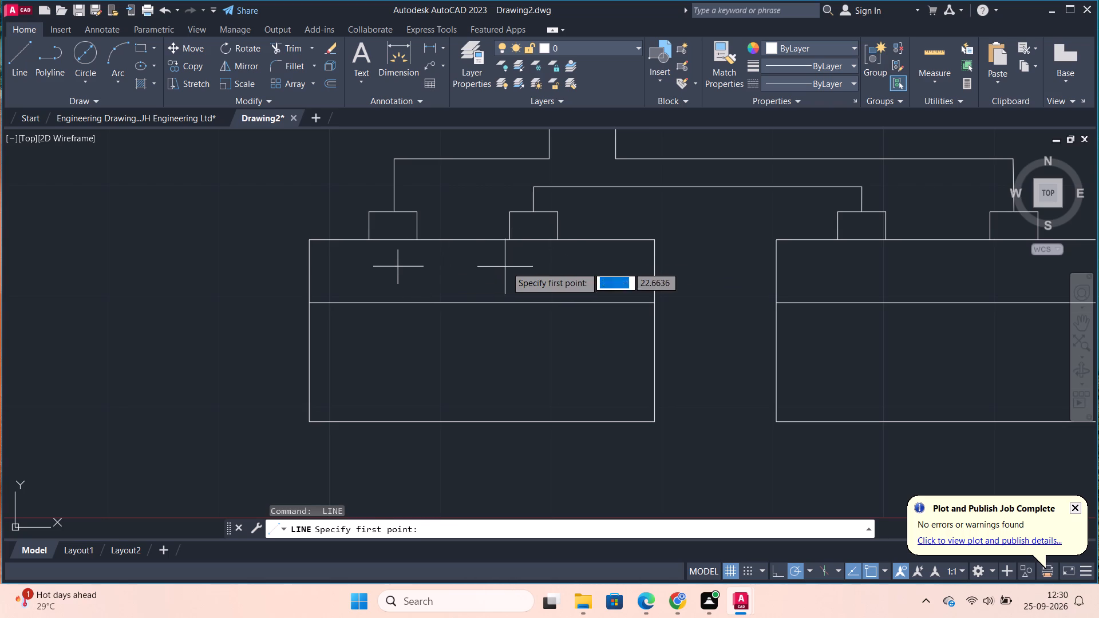
click(523, 267)
click(554, 266)
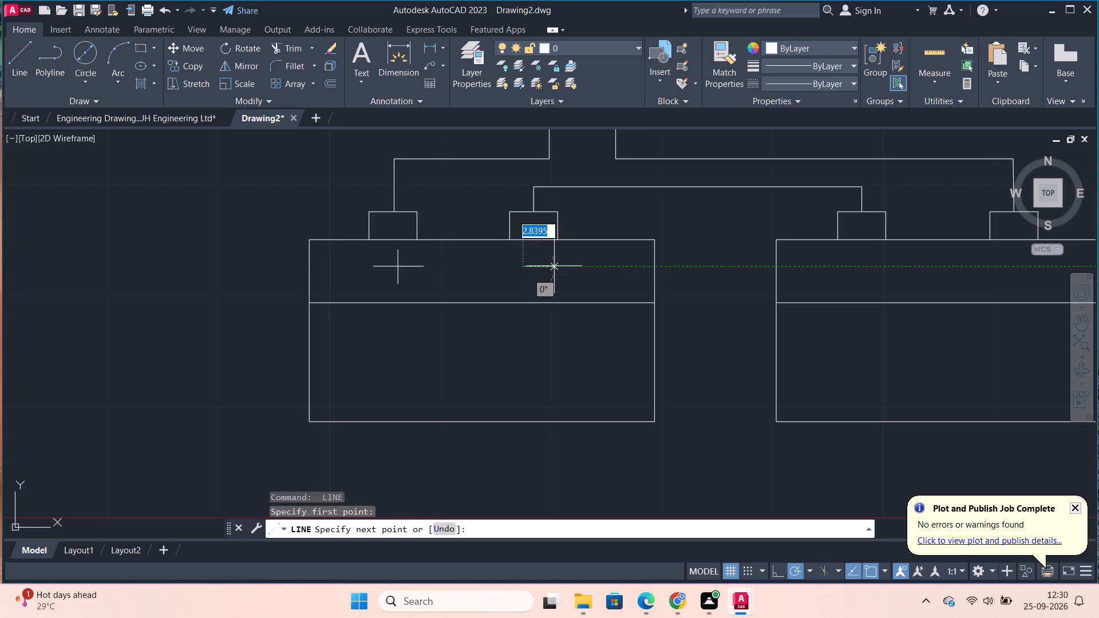
key(Escape)
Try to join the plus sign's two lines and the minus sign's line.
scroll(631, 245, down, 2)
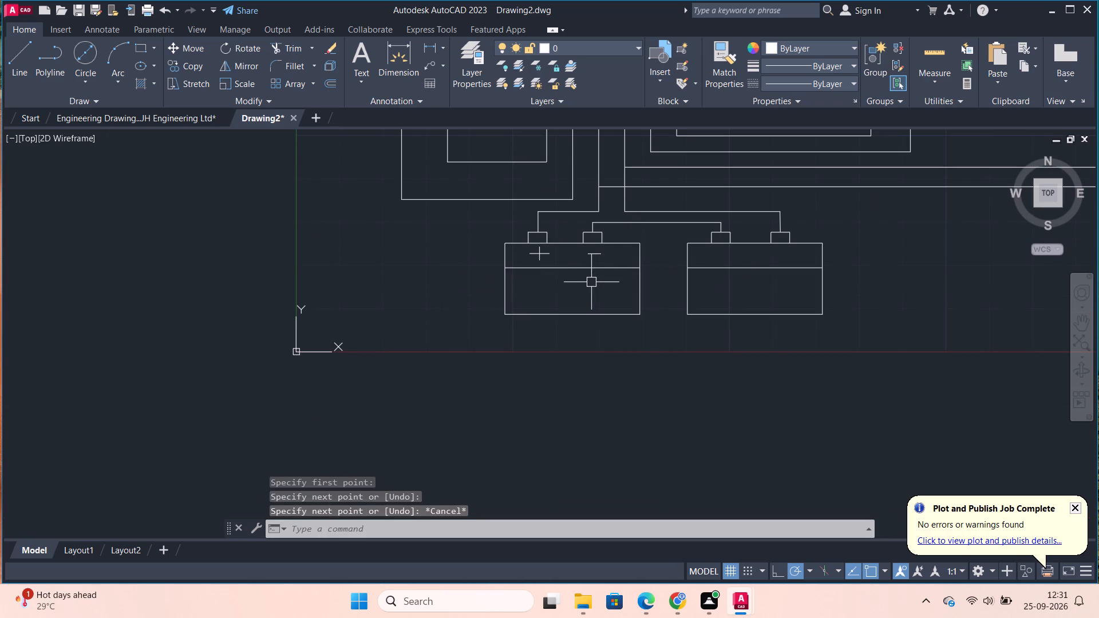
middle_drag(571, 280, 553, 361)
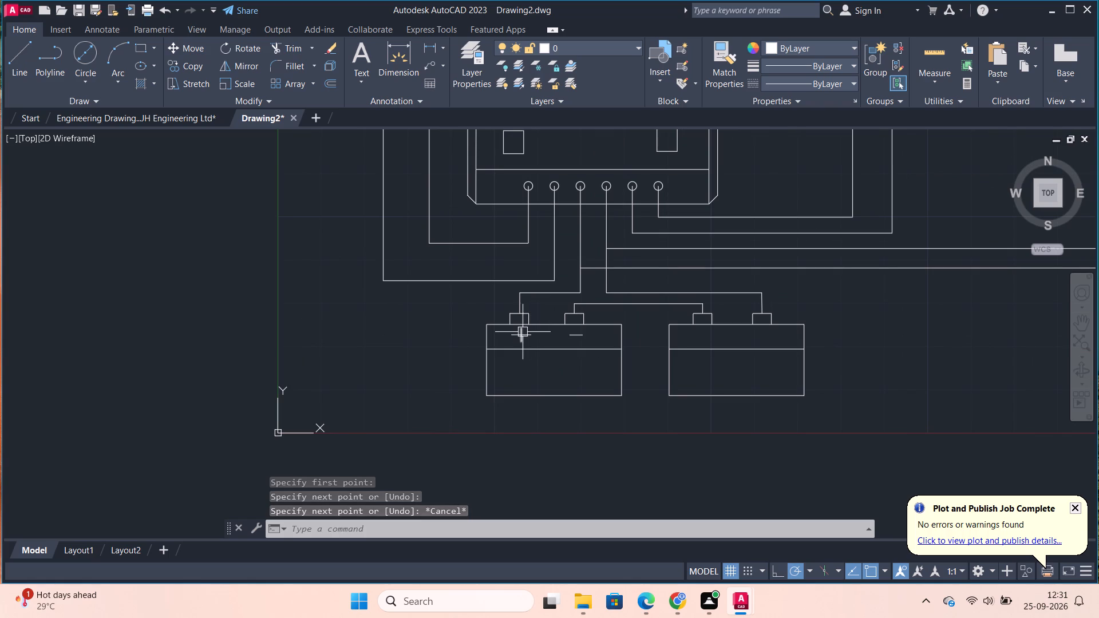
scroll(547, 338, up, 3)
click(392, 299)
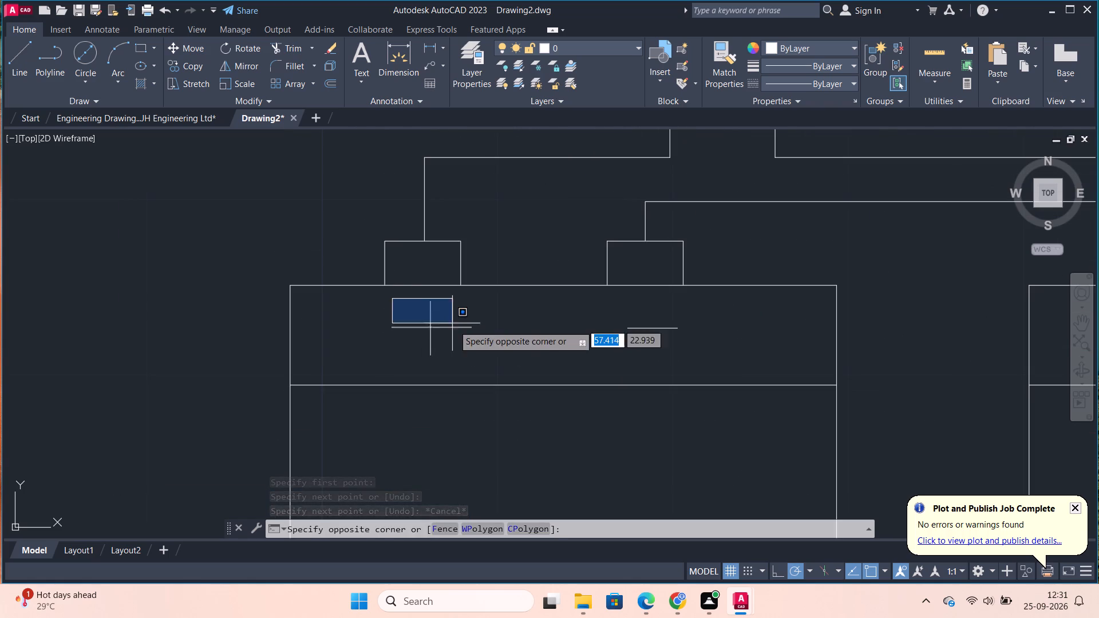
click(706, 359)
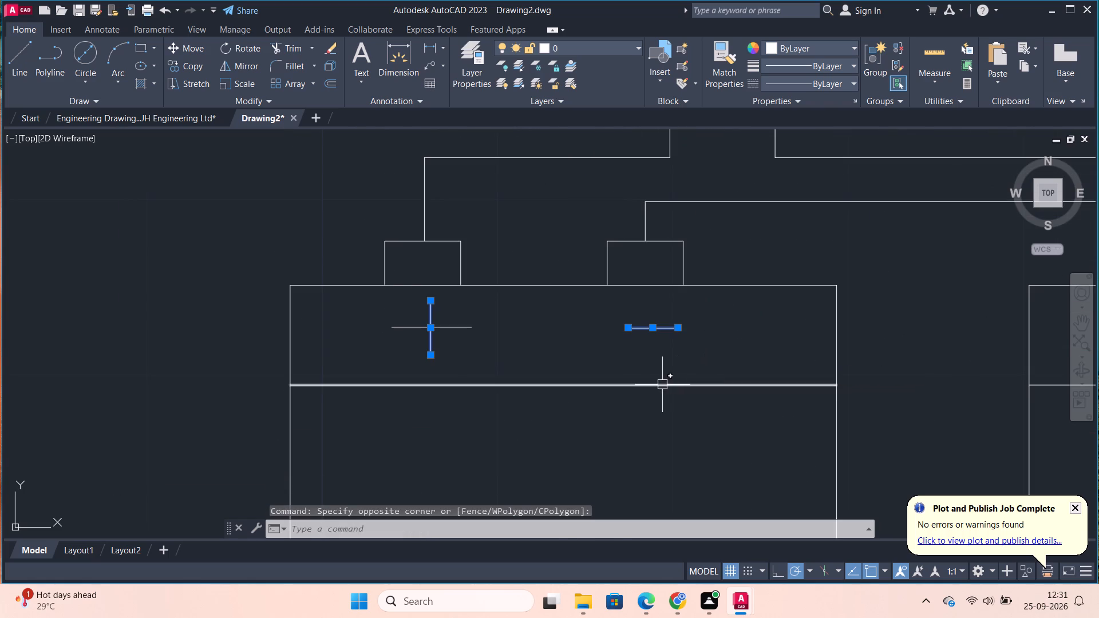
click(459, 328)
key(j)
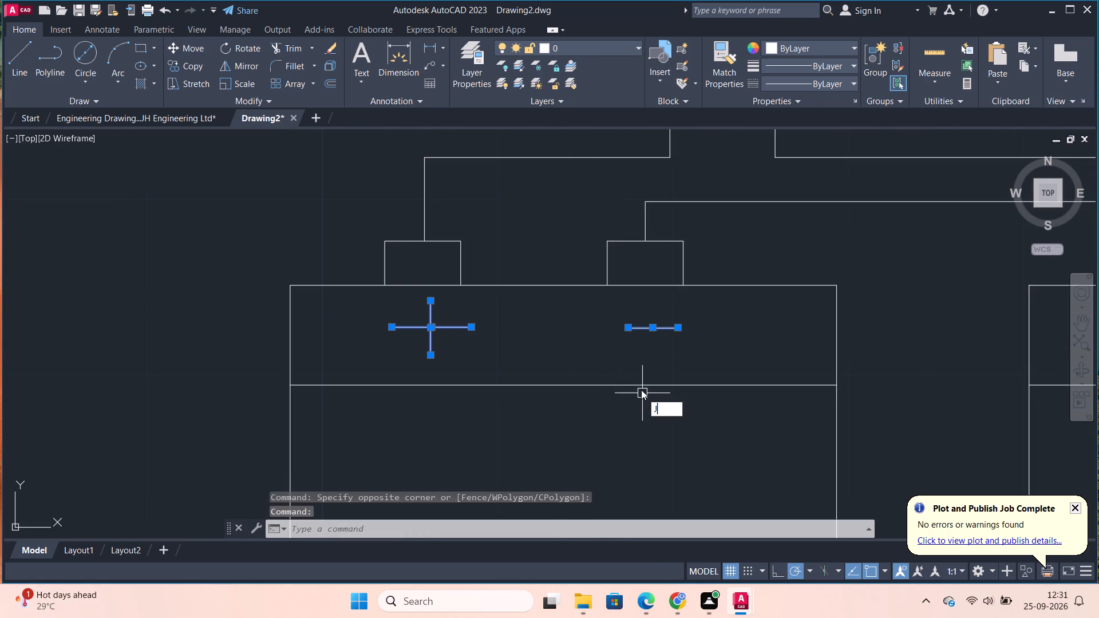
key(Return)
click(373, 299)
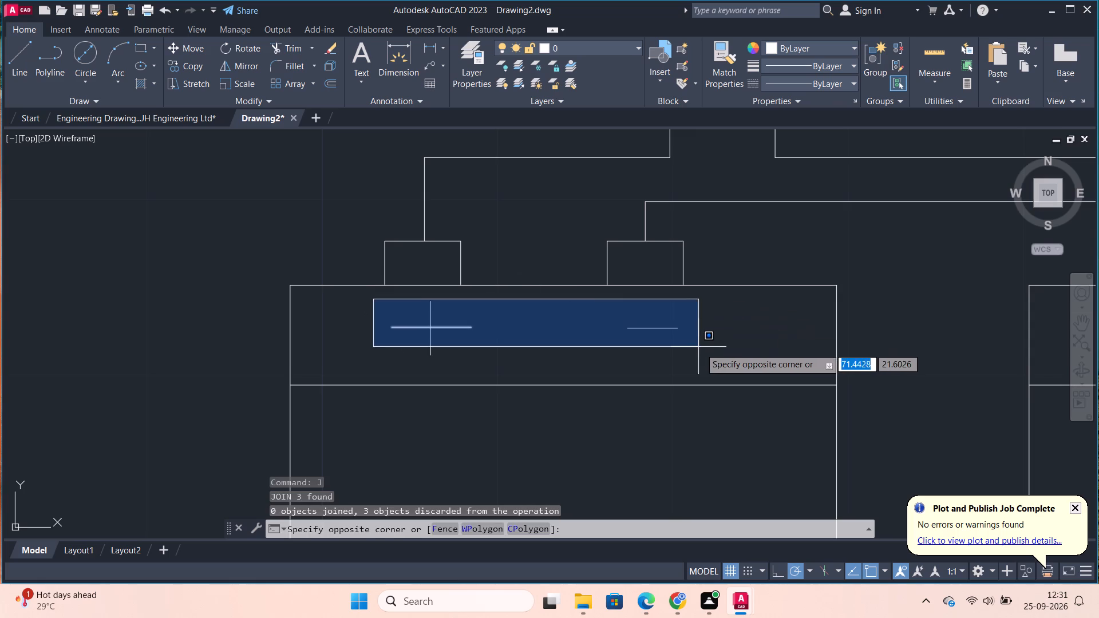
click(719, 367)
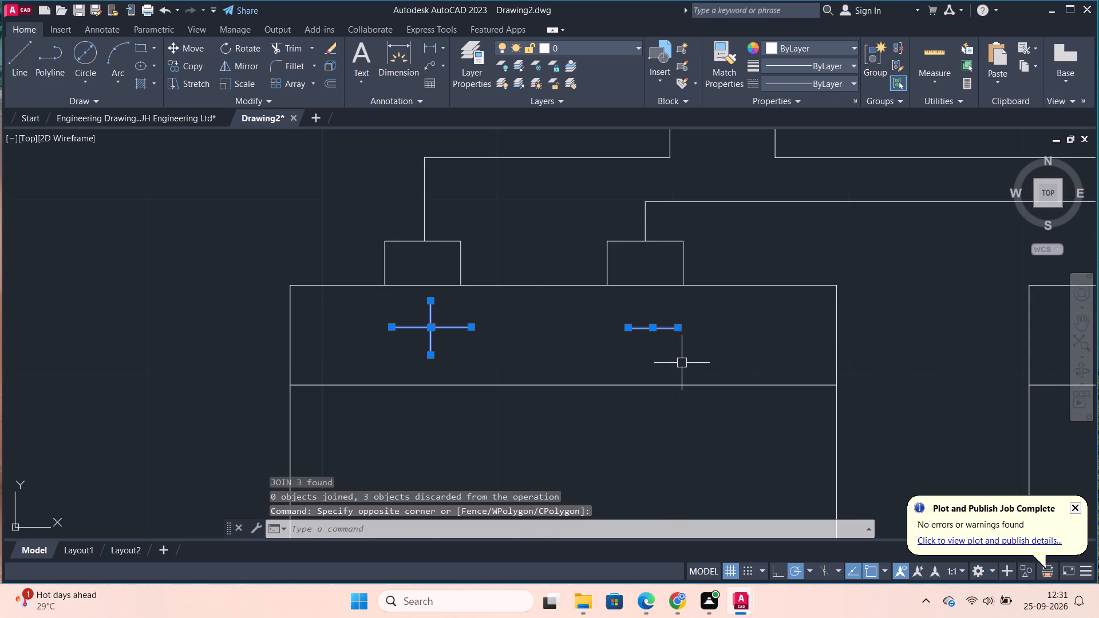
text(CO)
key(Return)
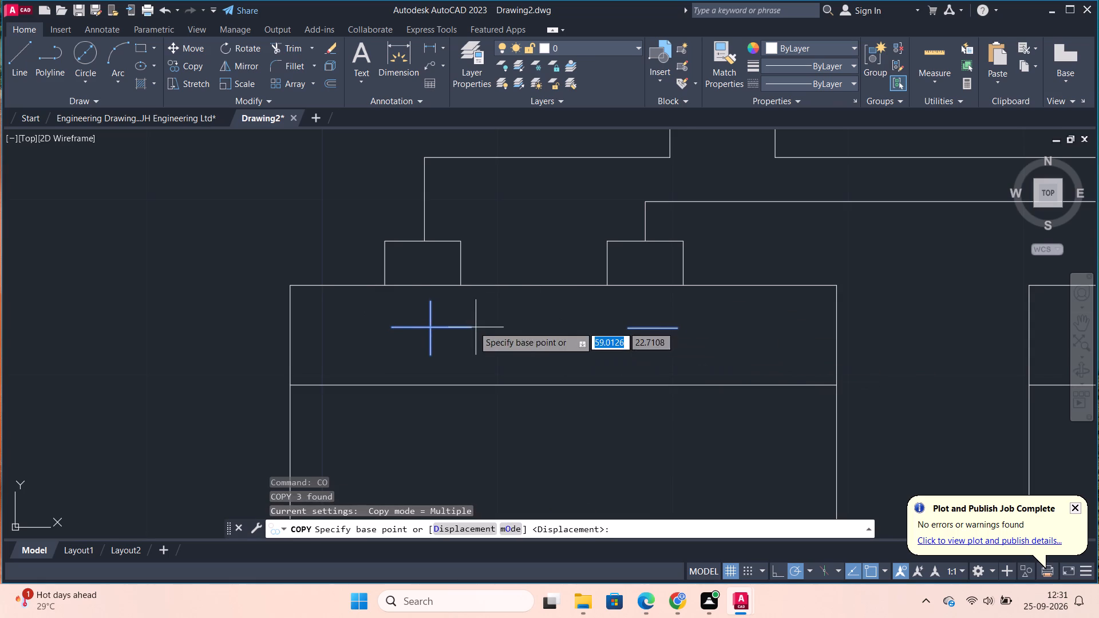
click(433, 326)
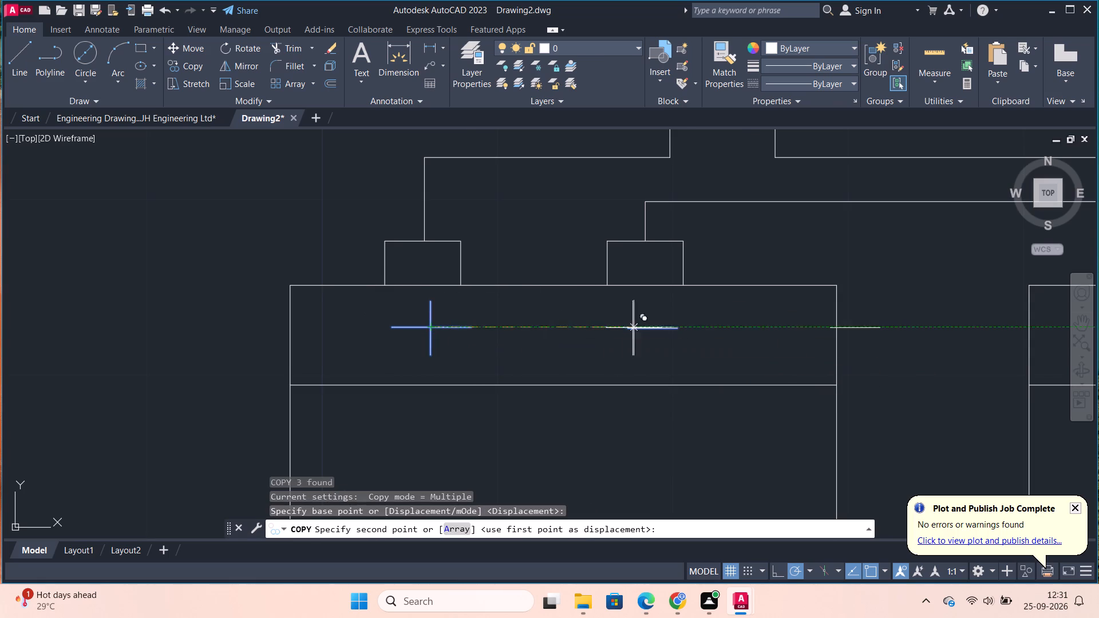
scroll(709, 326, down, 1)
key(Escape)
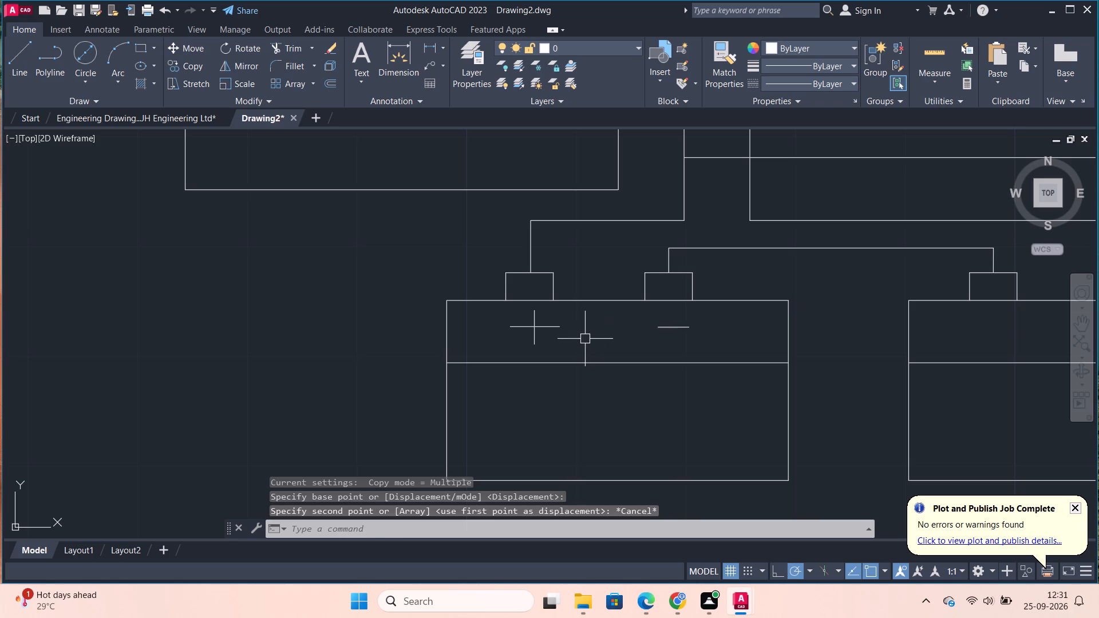
Copy the plus sign horizontally about 41.5 to below the first tab of the second lower rectangle.
click(583, 339)
click(504, 312)
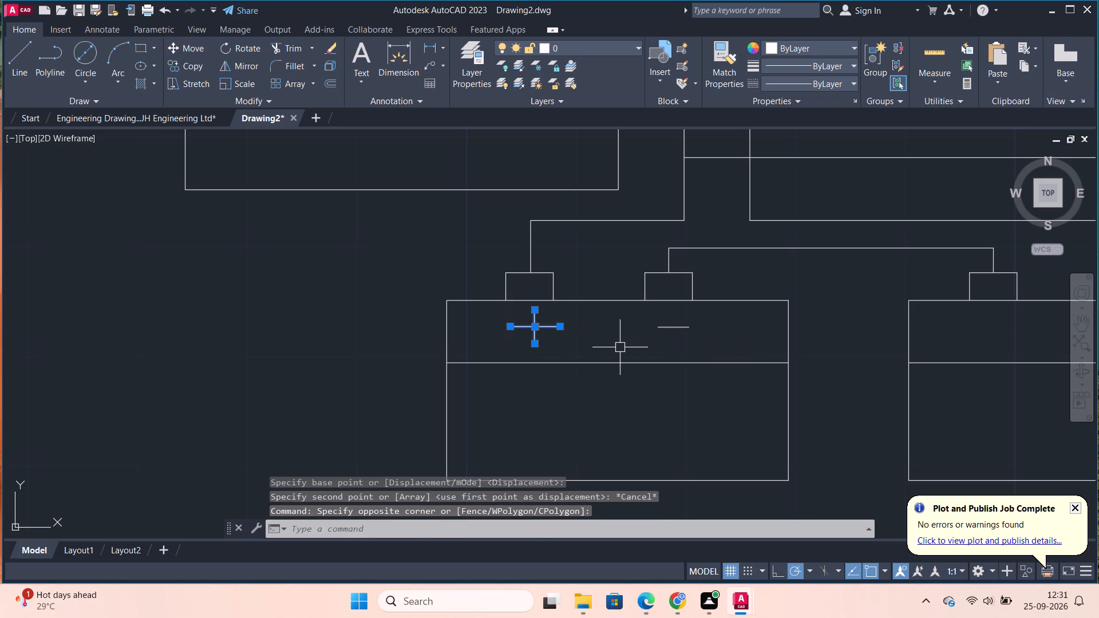
text(CO)
key(Return)
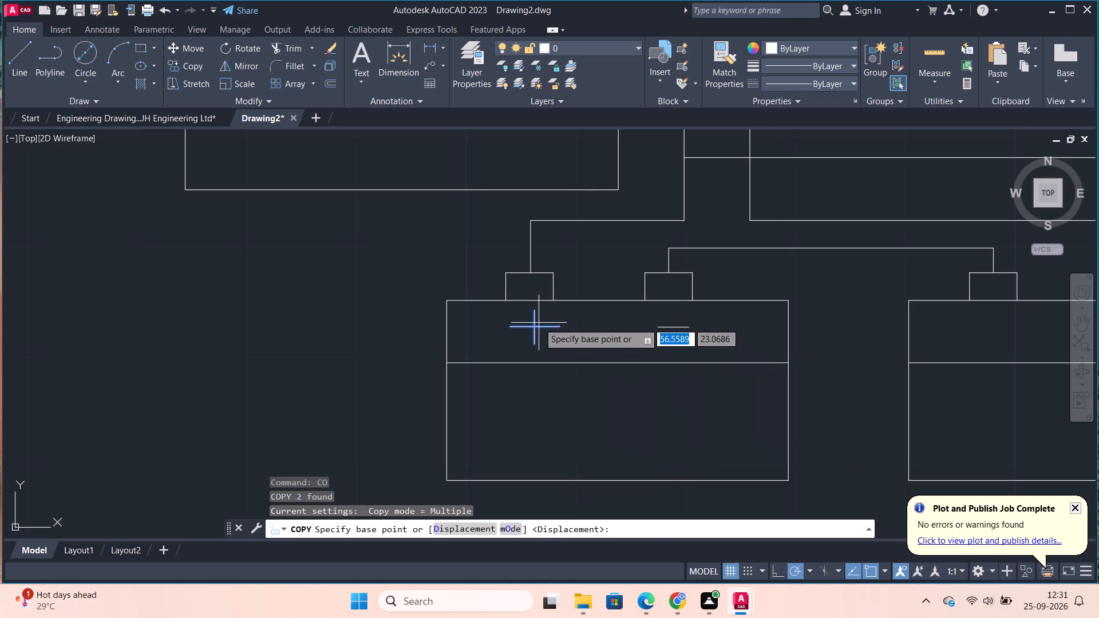
click(535, 327)
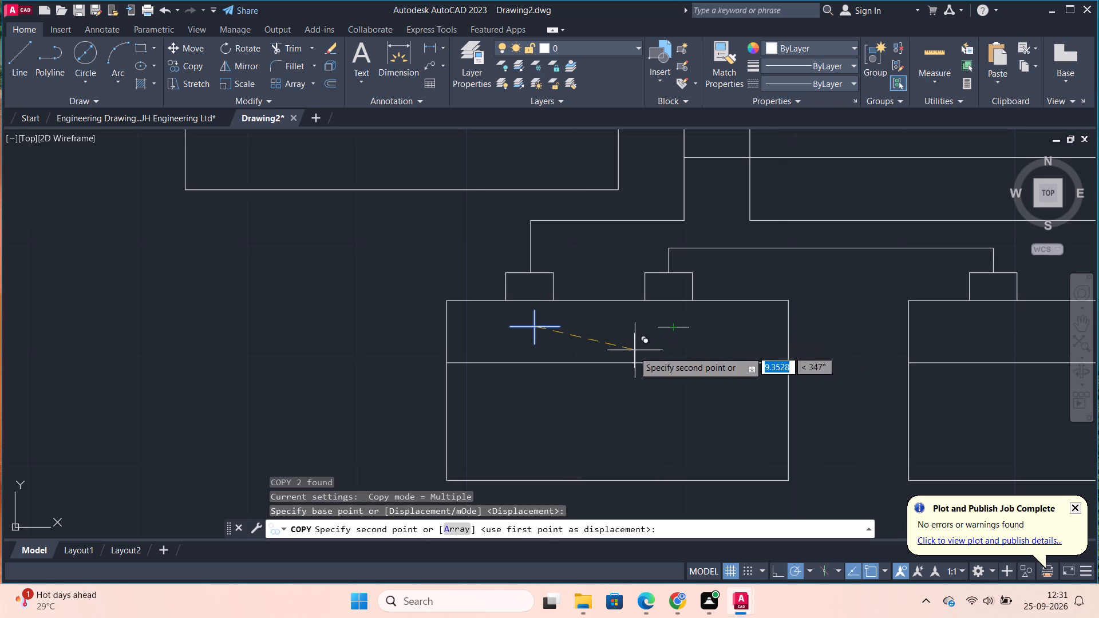
scroll(711, 355, down, 2)
scroll(817, 348, up, 2)
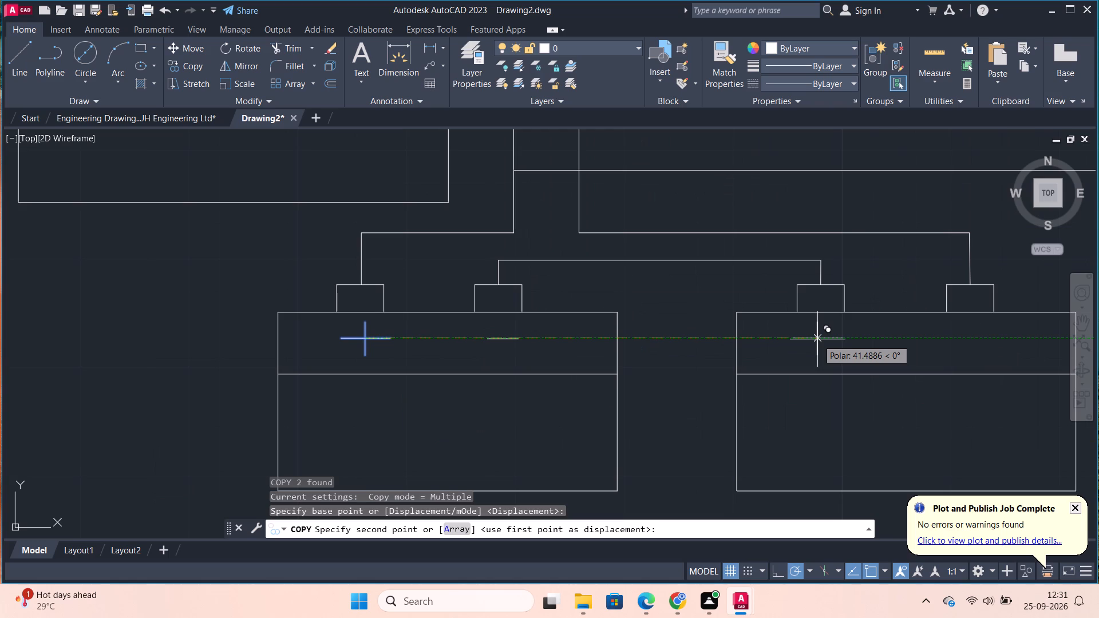
click(817, 339)
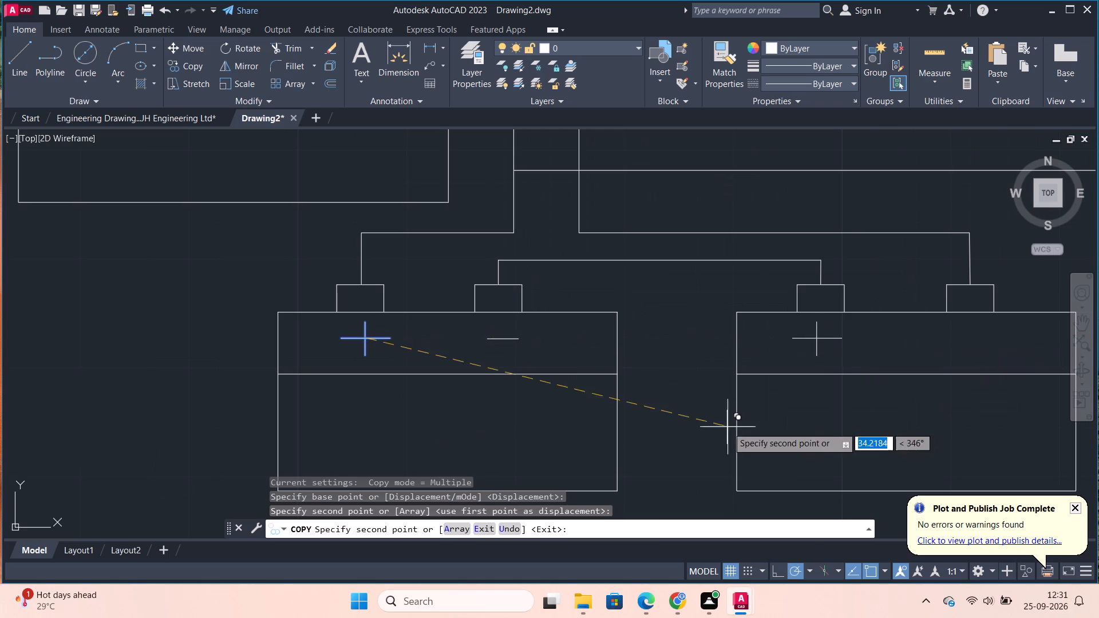
key(Escape)
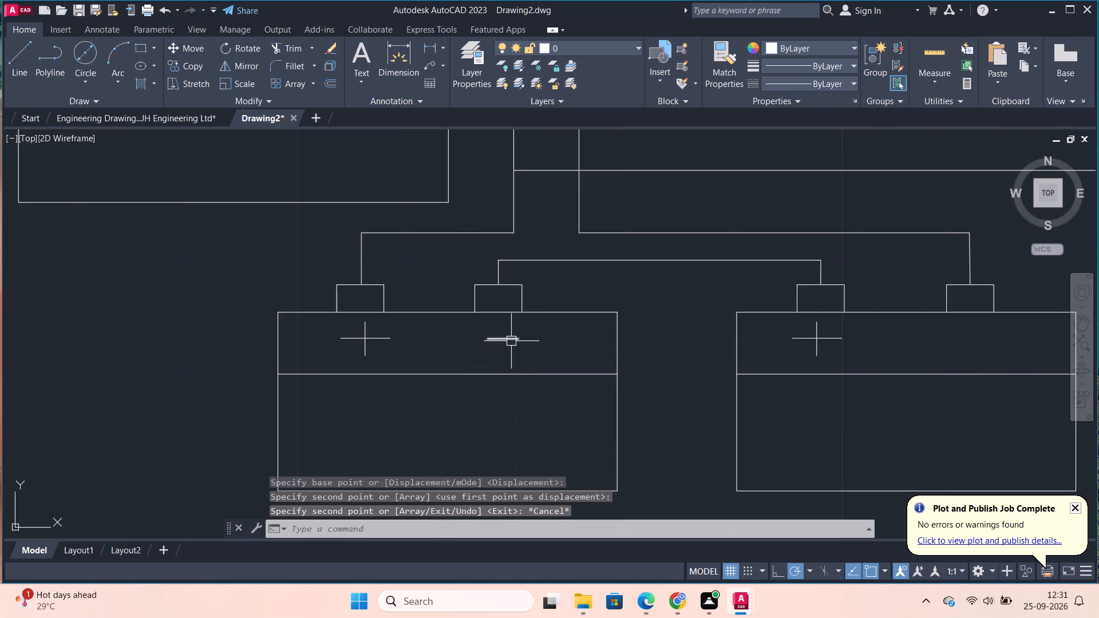
Copy the minus sign about 43.7 across to below the second tab of the second lower rectangle.
click(508, 339)
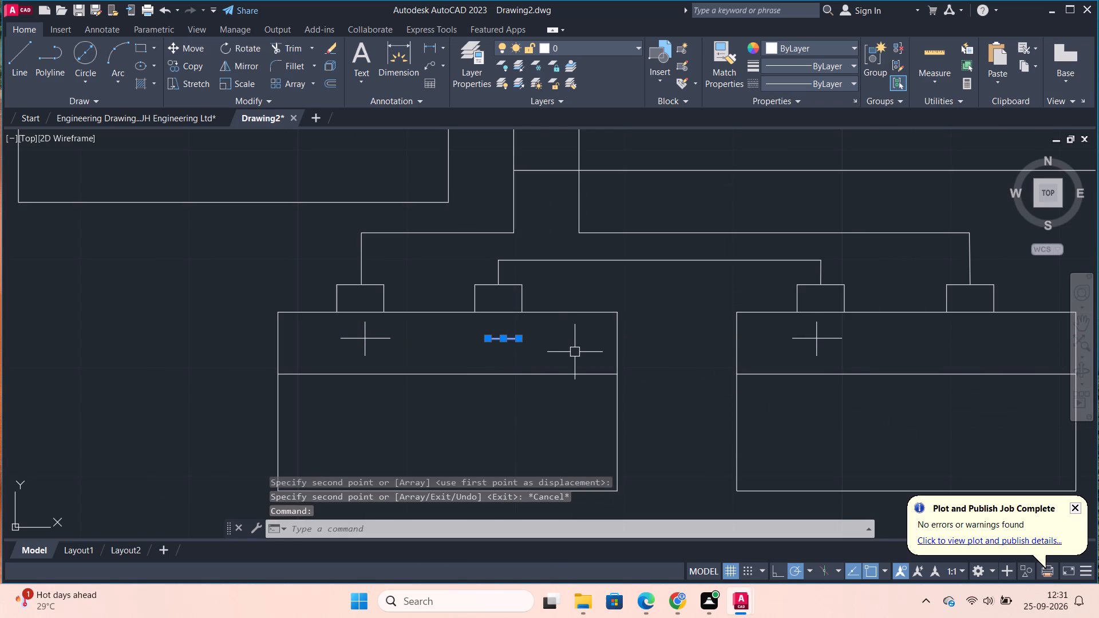
text(CO)
key(Return)
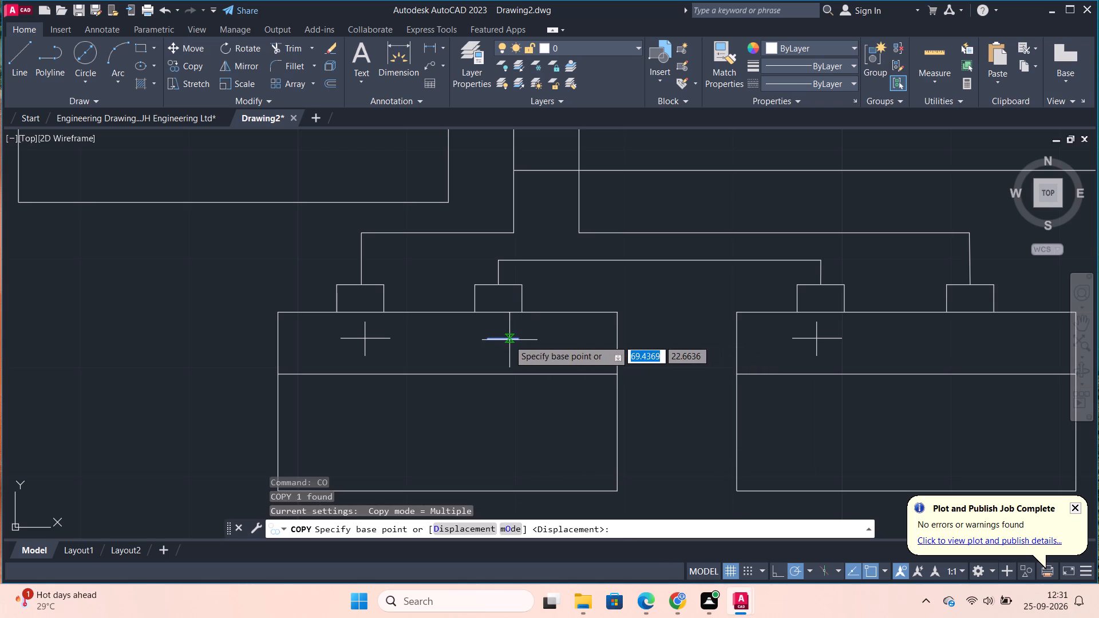
click(500, 340)
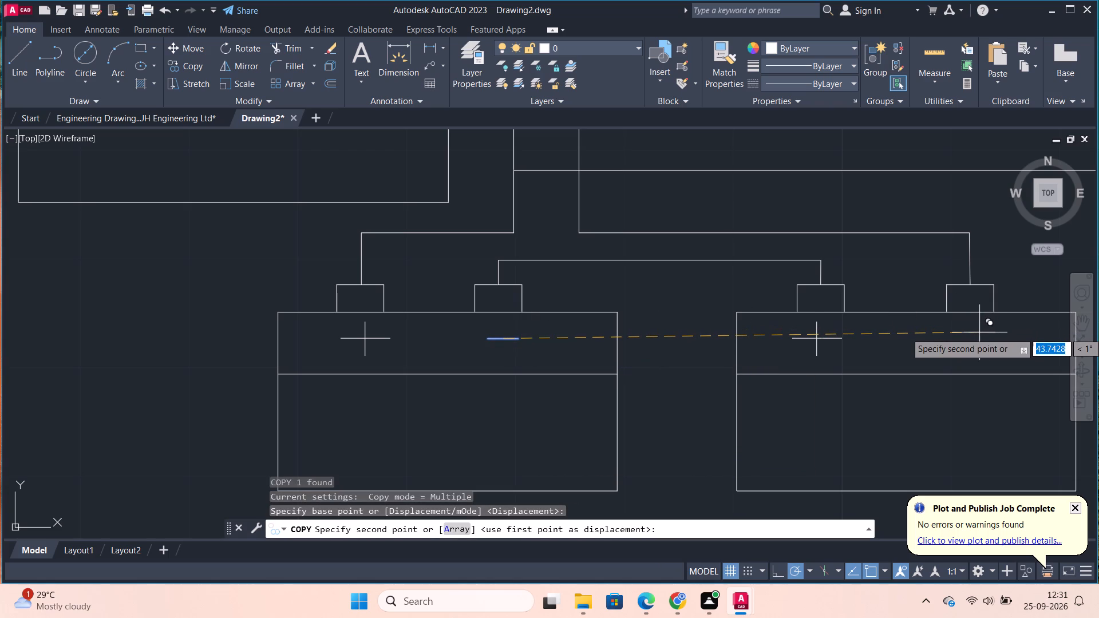
click(979, 332)
Copy the minus sign to just below each of the two paned rectangles, left of the rectangle's first wire.
scroll(1031, 348, down, 2)
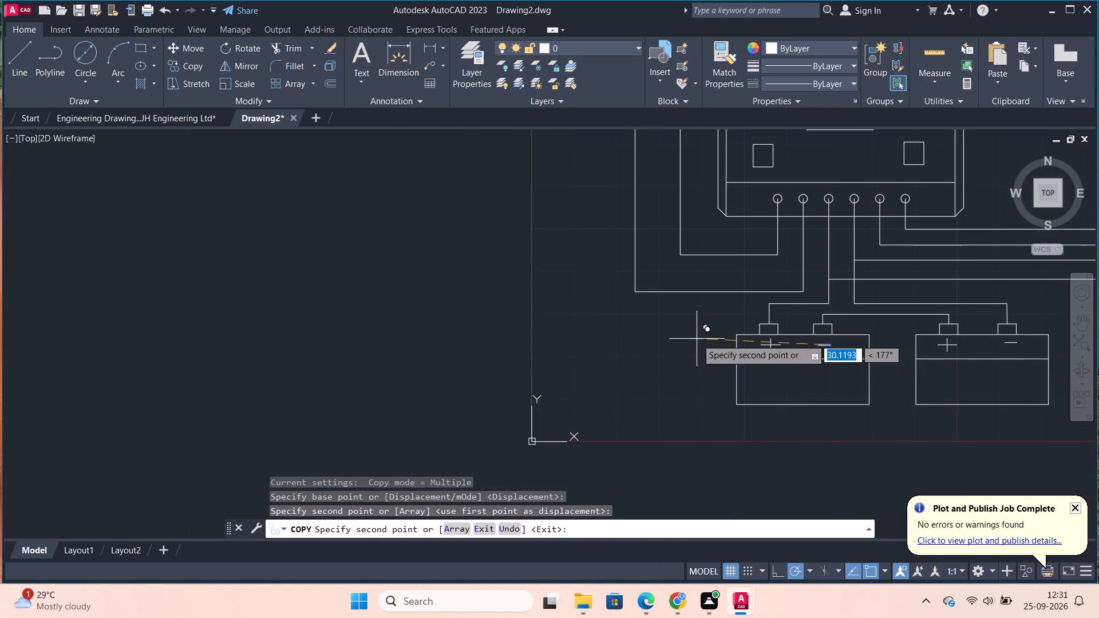
middle_drag(697, 339, 590, 556)
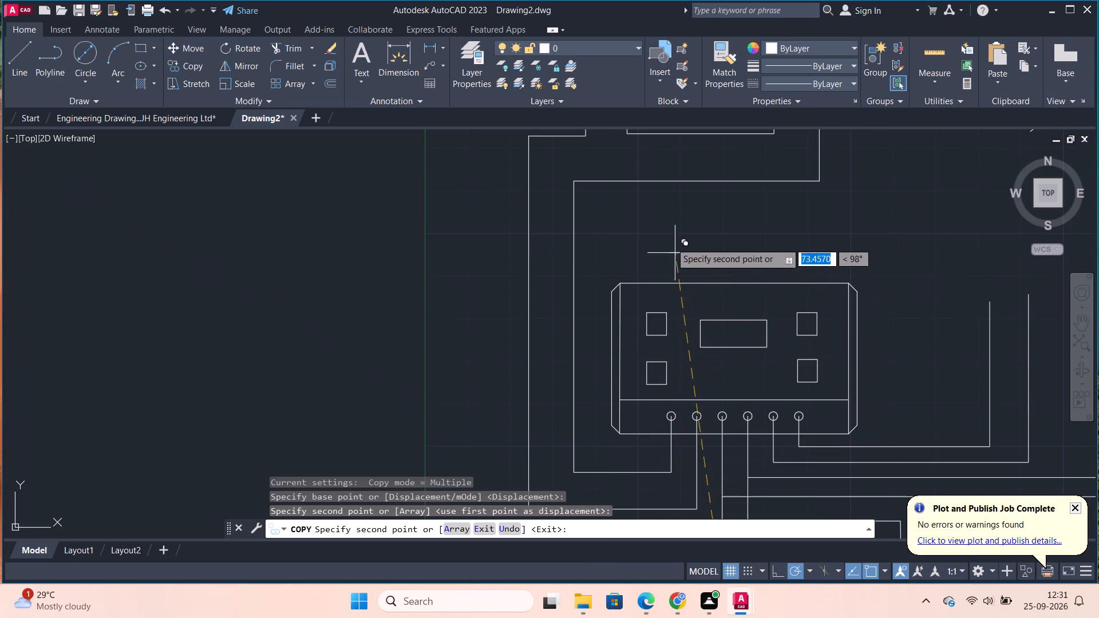
middle_drag(666, 221, 715, 361)
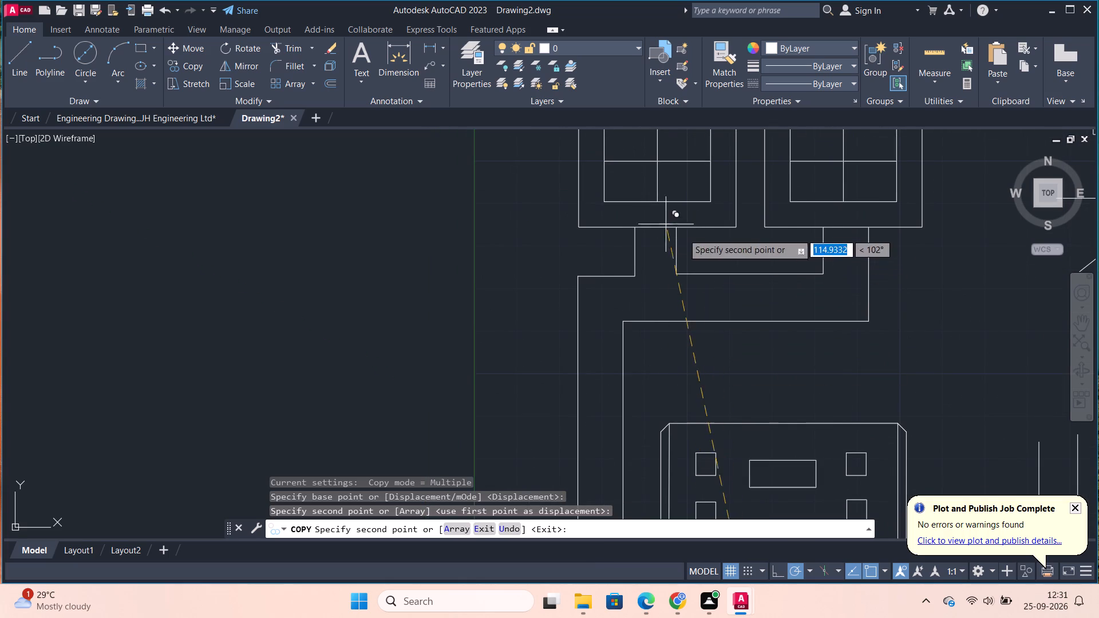
scroll(649, 237, up, 2)
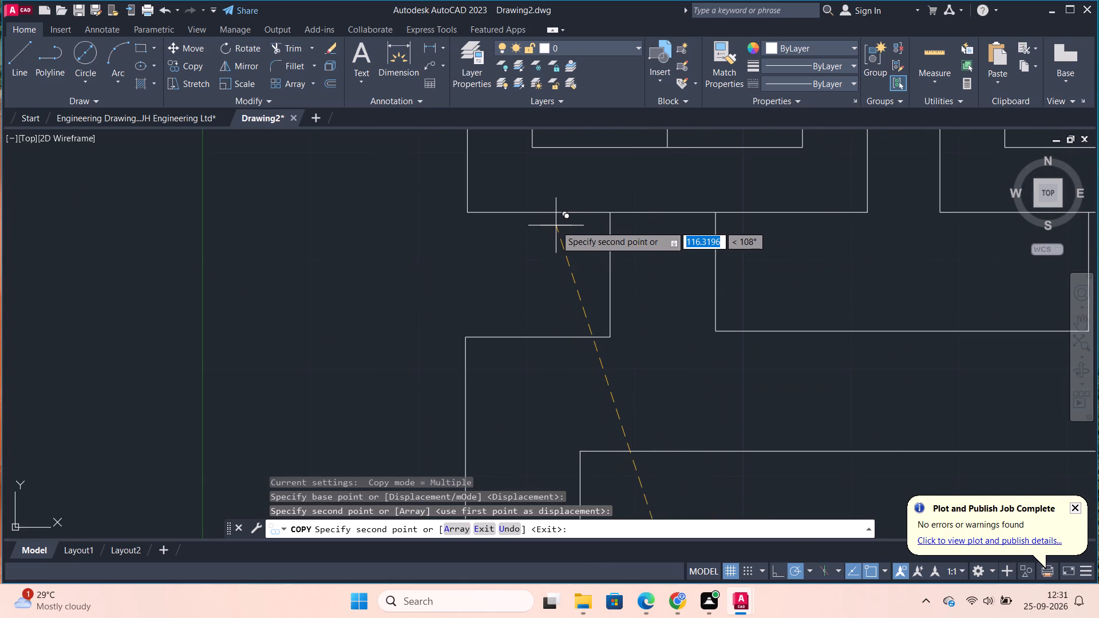
click(556, 225)
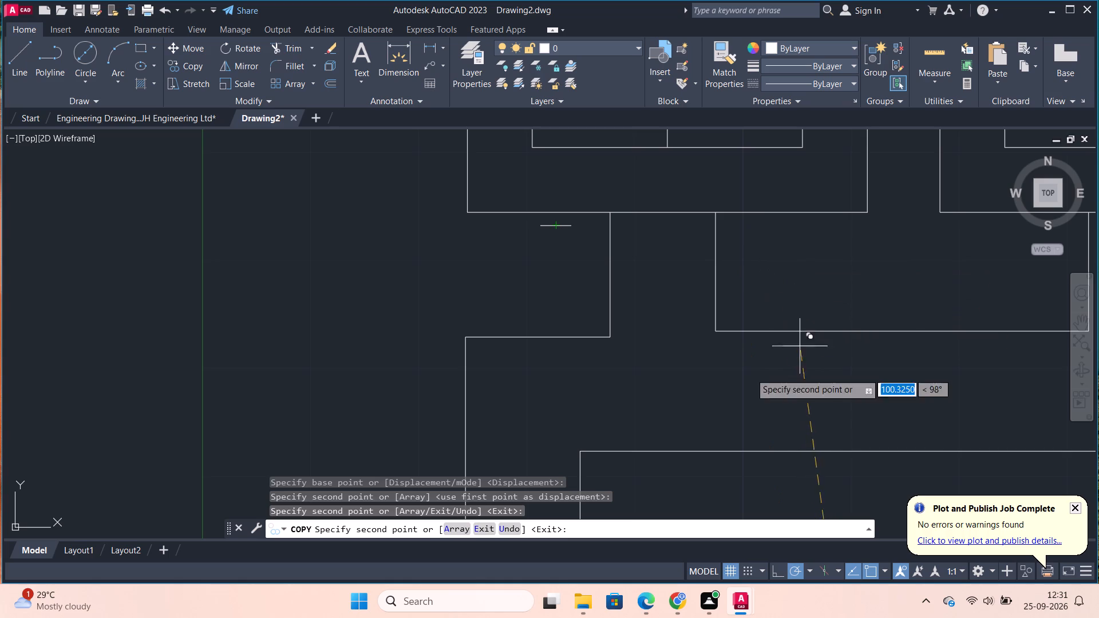
middle_drag(899, 275, 494, 342)
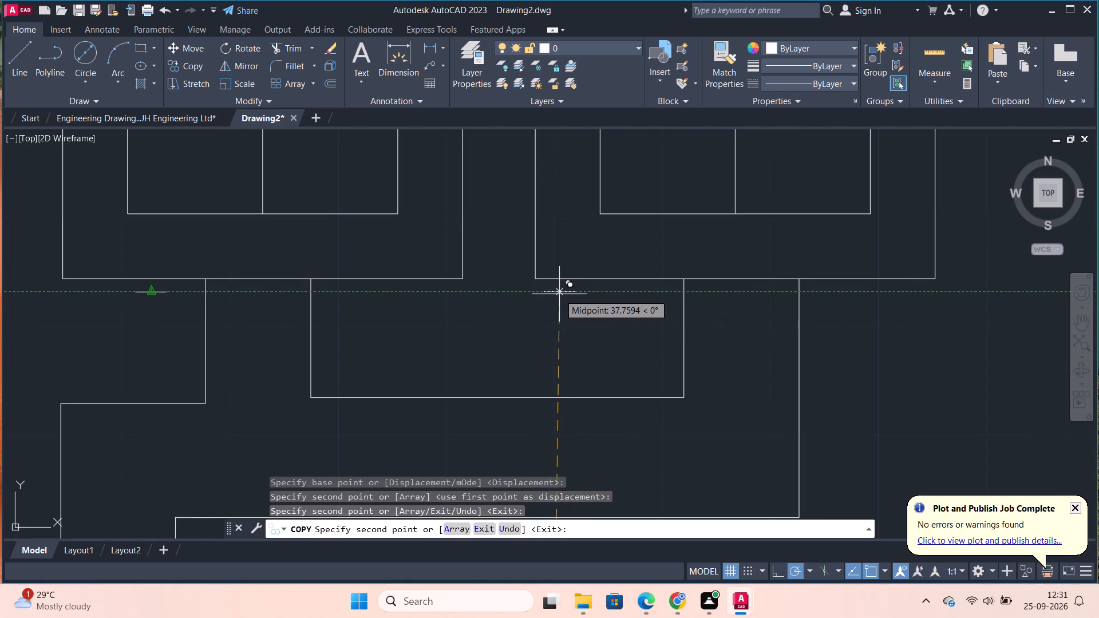
click(564, 299)
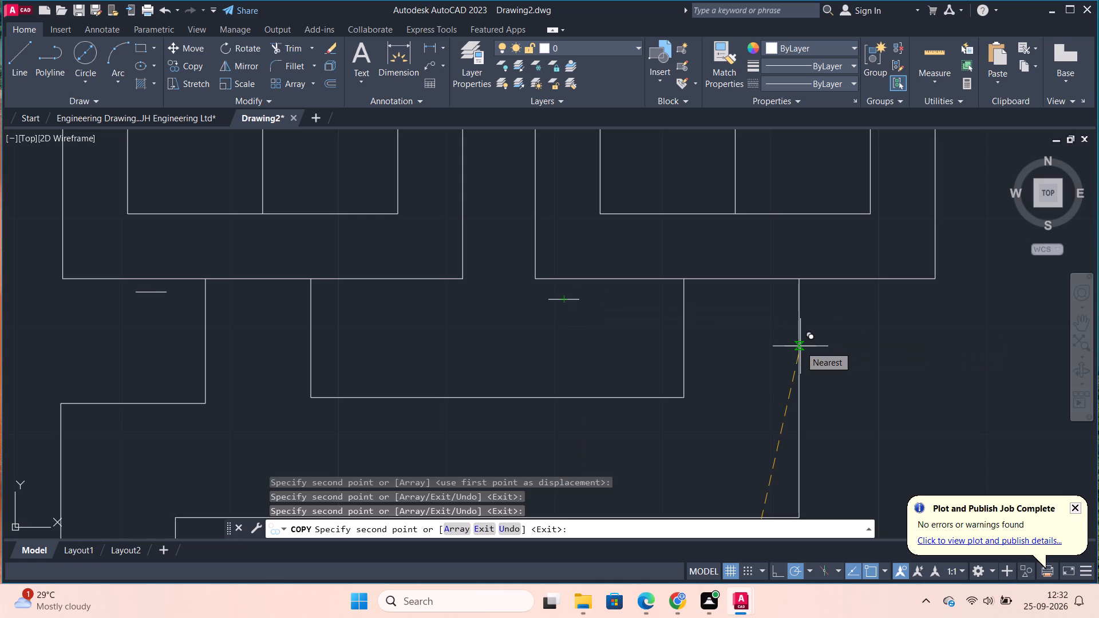
scroll(750, 337, down, 1)
key(Escape)
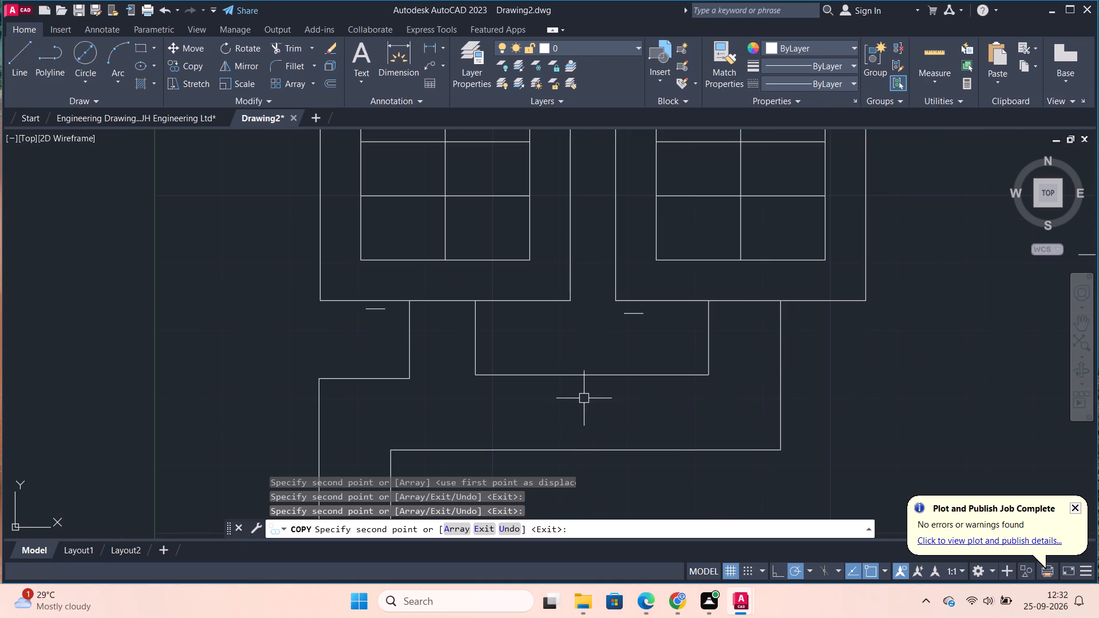
Copy the first lower rectangle's plus sign to just below each of the two paned rectangles, right of the rectangle's second wire.
scroll(584, 396, down, 2)
scroll(702, 427, down, 1)
middle_drag(699, 427, 699, 314)
scroll(620, 478, up, 3)
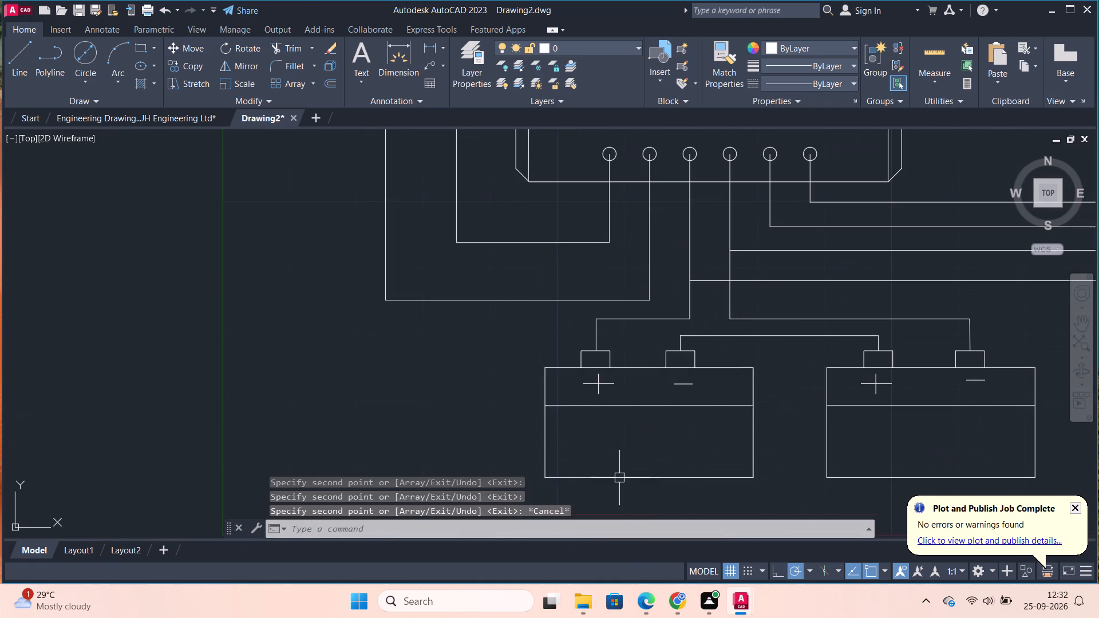
click(624, 392)
click(576, 377)
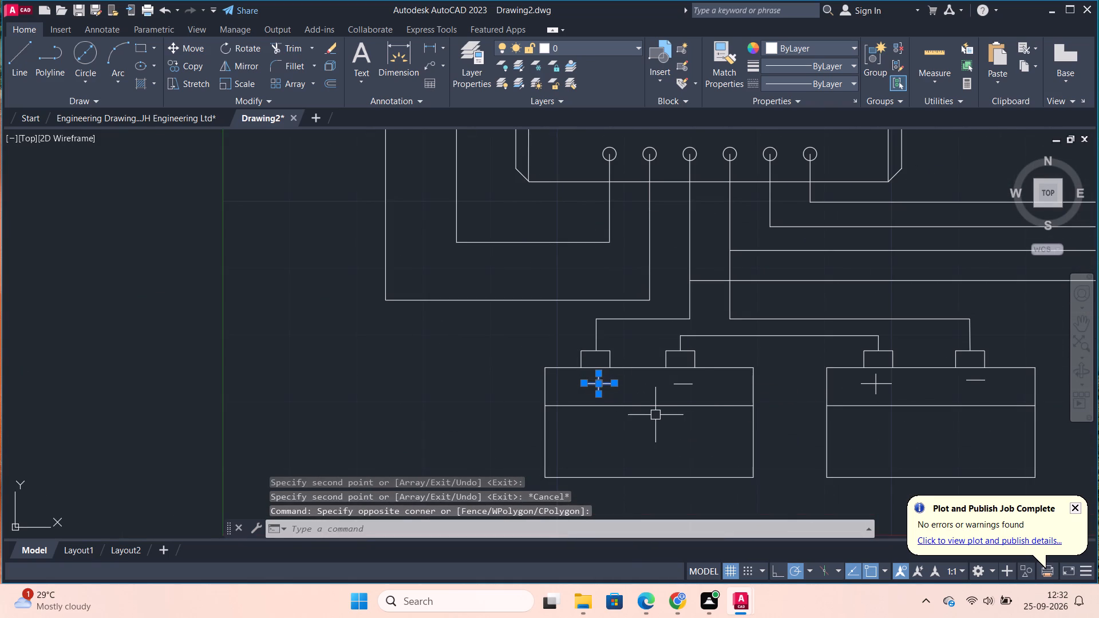
text(CO)
key(Return)
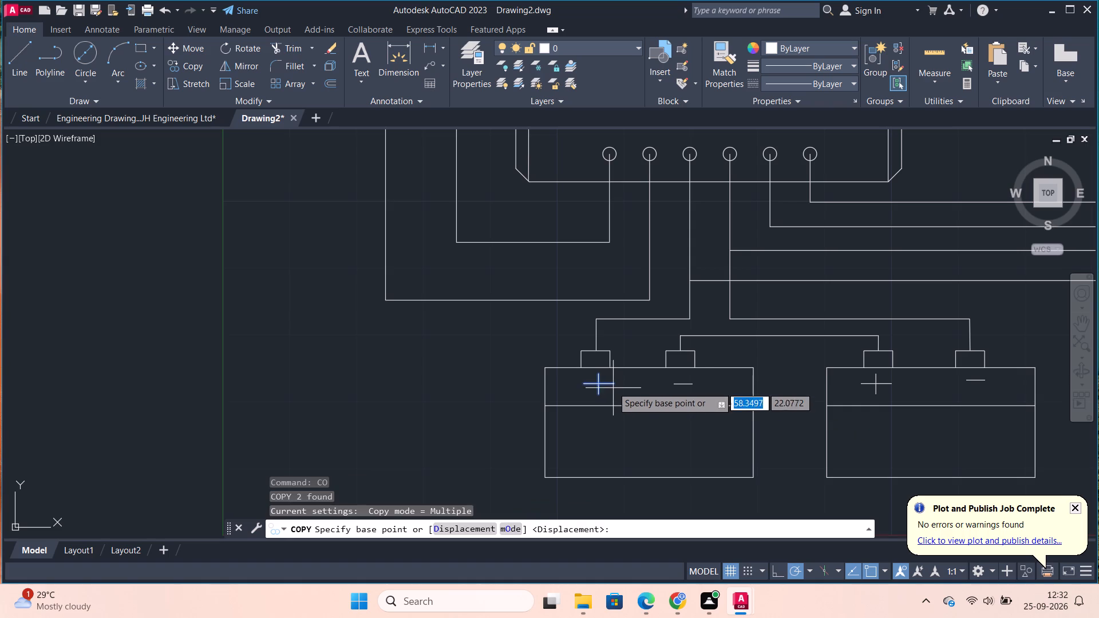
click(596, 383)
scroll(632, 304, down, 2)
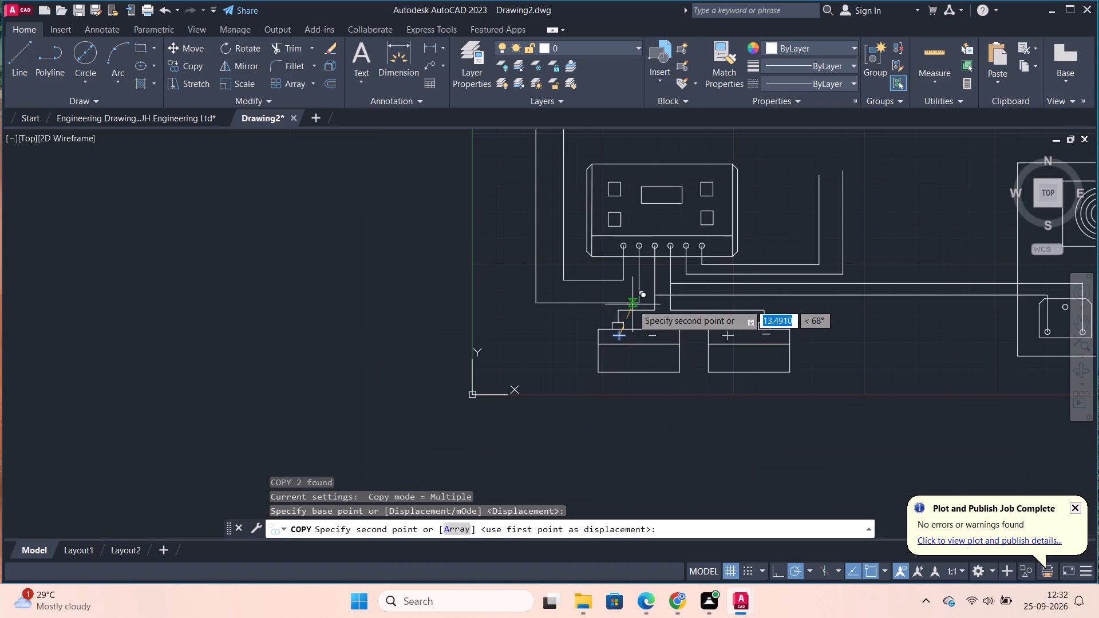
middle_drag(662, 142, 665, 350)
scroll(609, 262, up, 1)
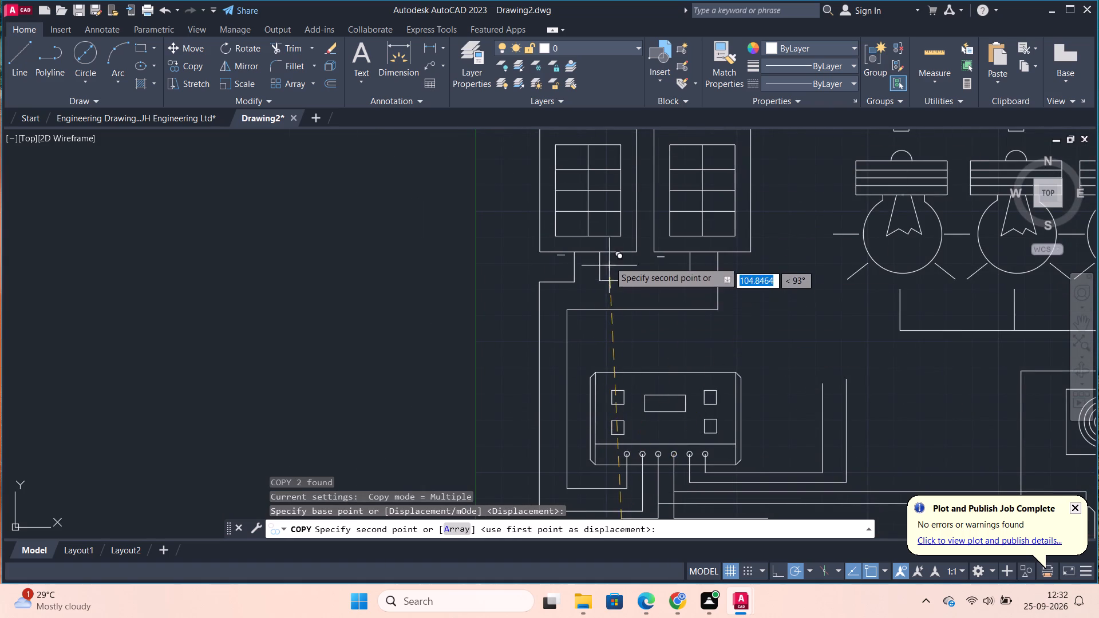
scroll(609, 262, up, 2)
click(595, 248)
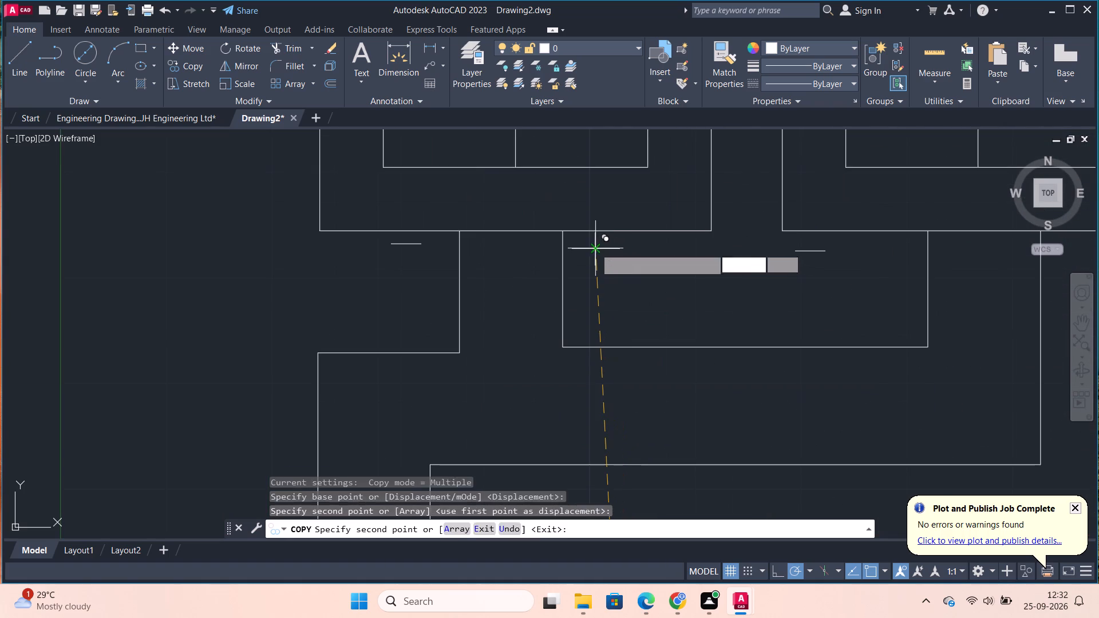
scroll(845, 280, down, 2)
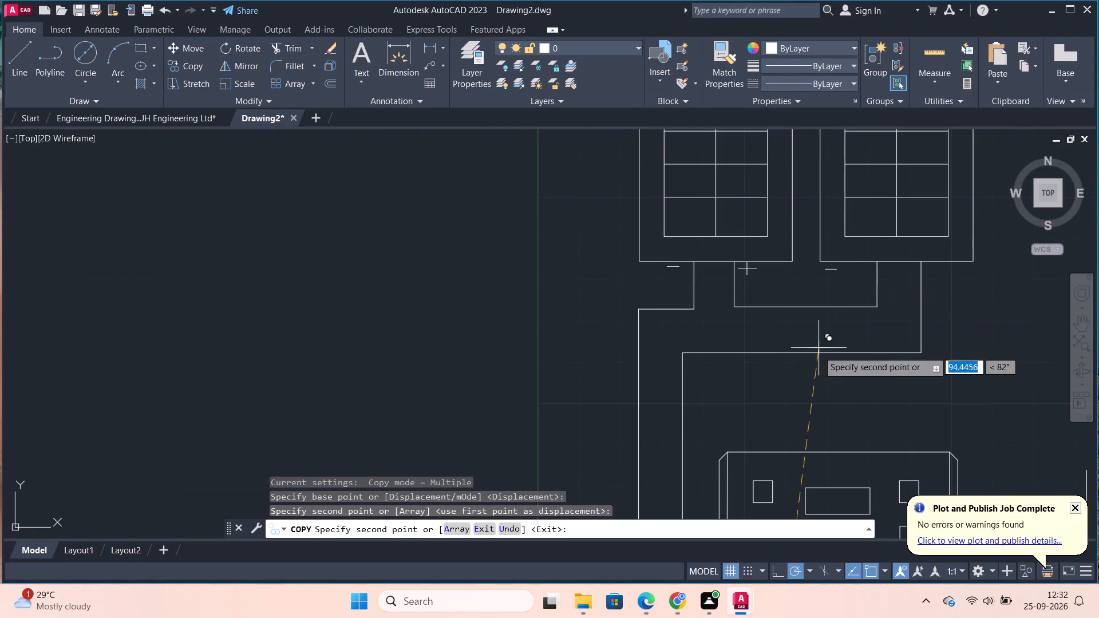
middle_drag(954, 295, 802, 319)
scroll(798, 311, up, 1)
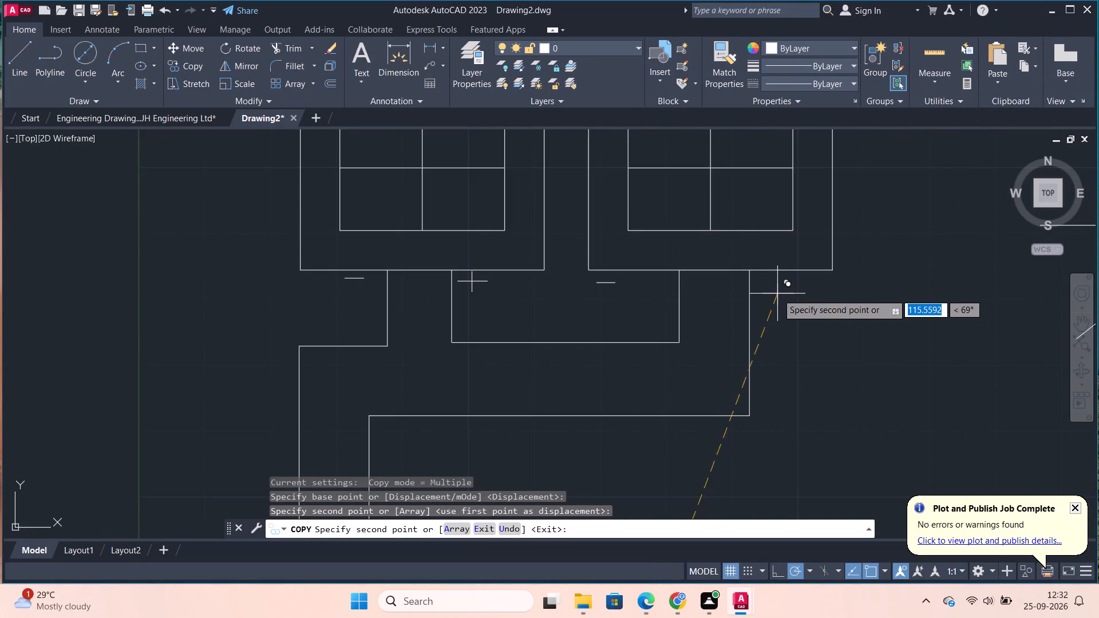
click(777, 283)
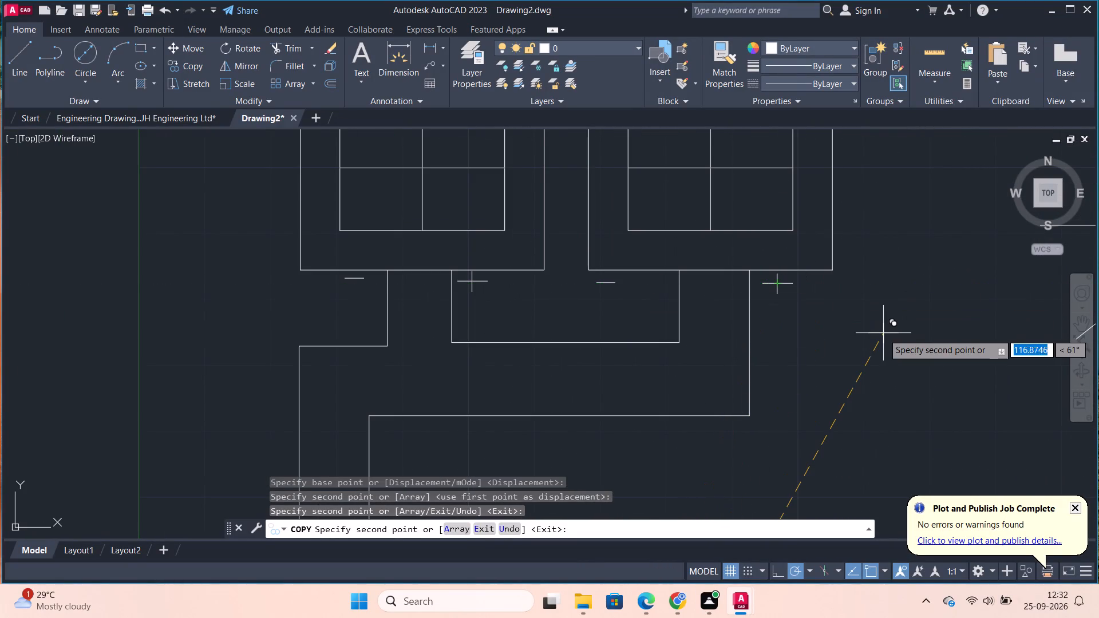
scroll(883, 334, down, 2)
scroll(925, 367, down, 1)
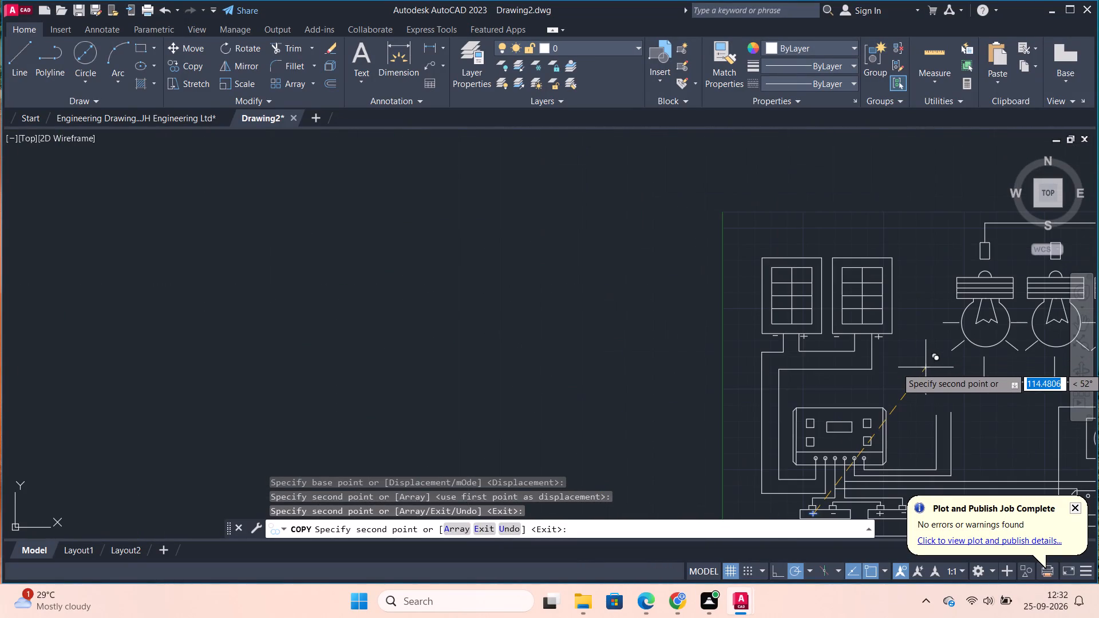
middle_drag(902, 363, 686, 267)
key(Escape)
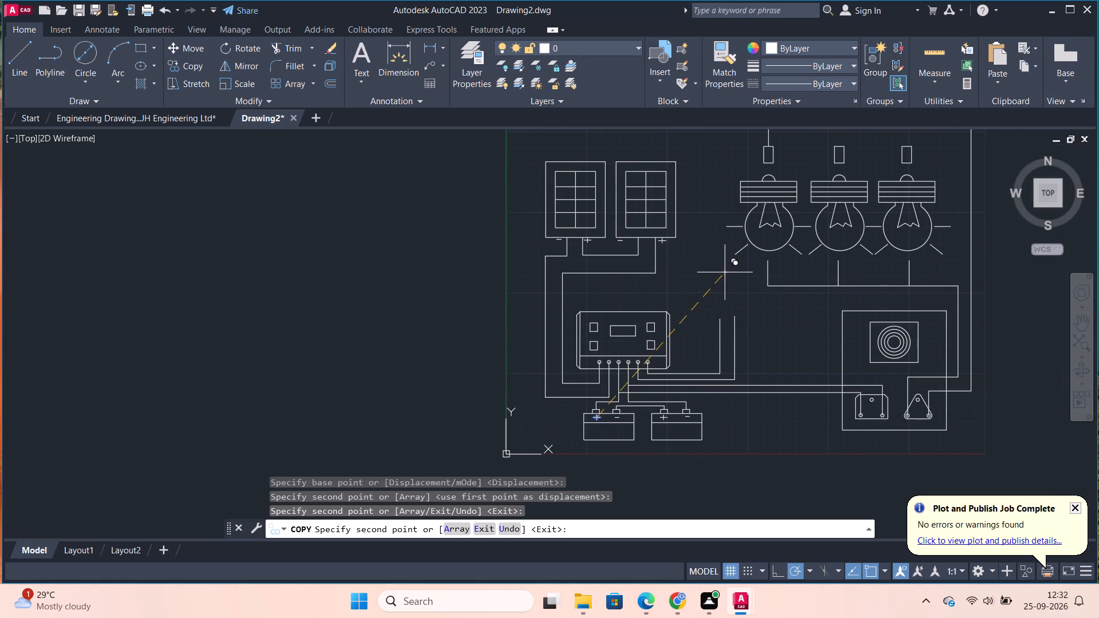
Draw a horizontal line about 104 long through the middle of the three small rectangles above the bulbs, extending past the third.
scroll(701, 339, up, 1)
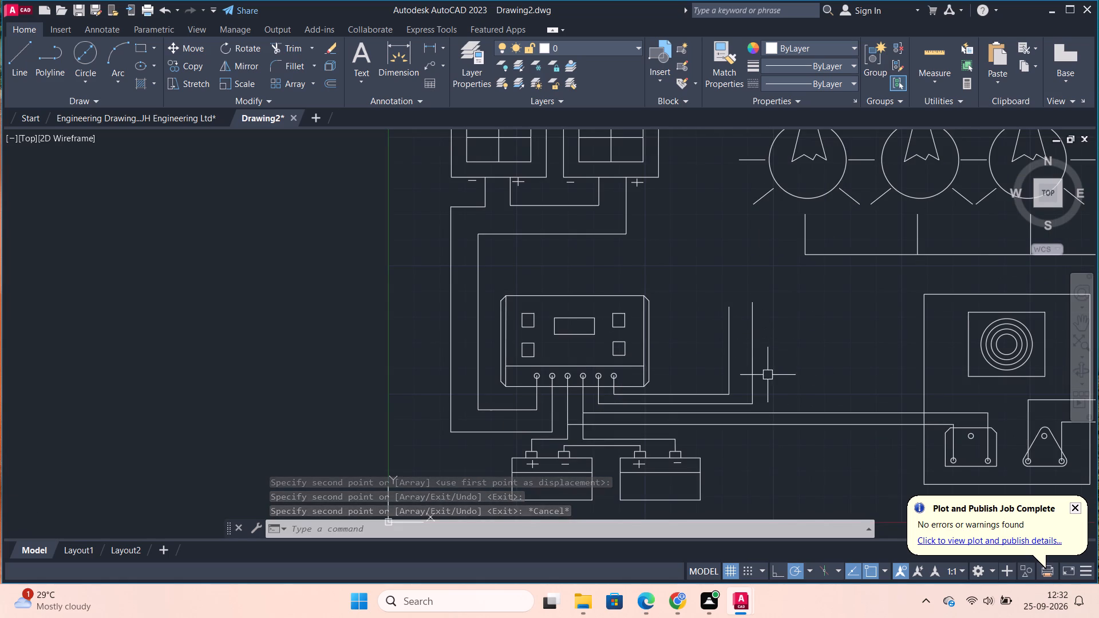
scroll(730, 322, down, 2)
scroll(755, 343, up, 1)
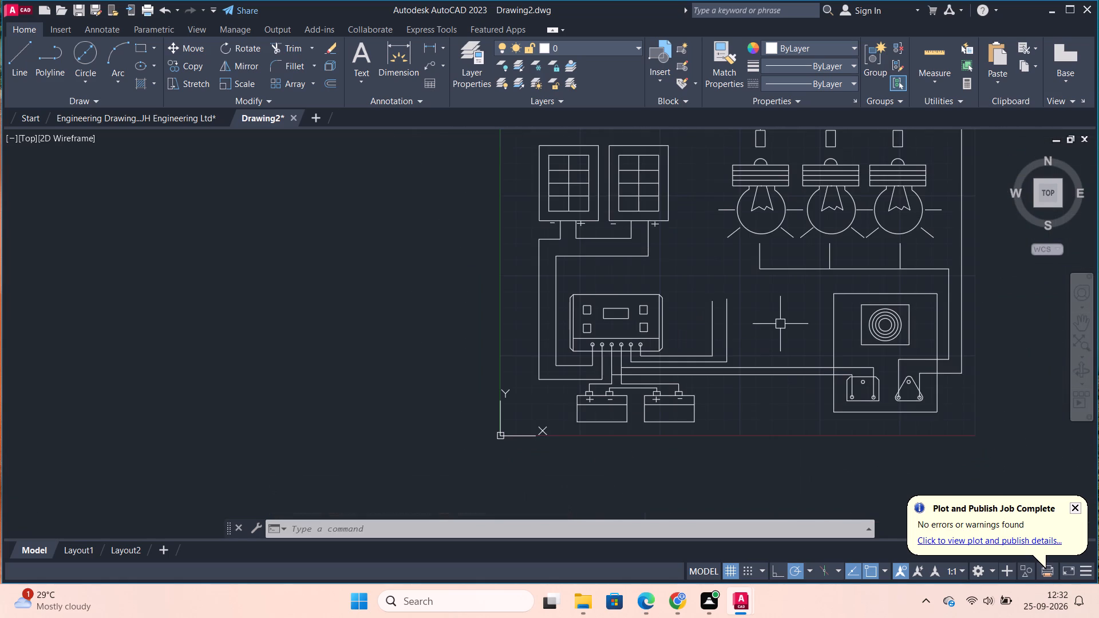
middle_drag(777, 324, 583, 372)
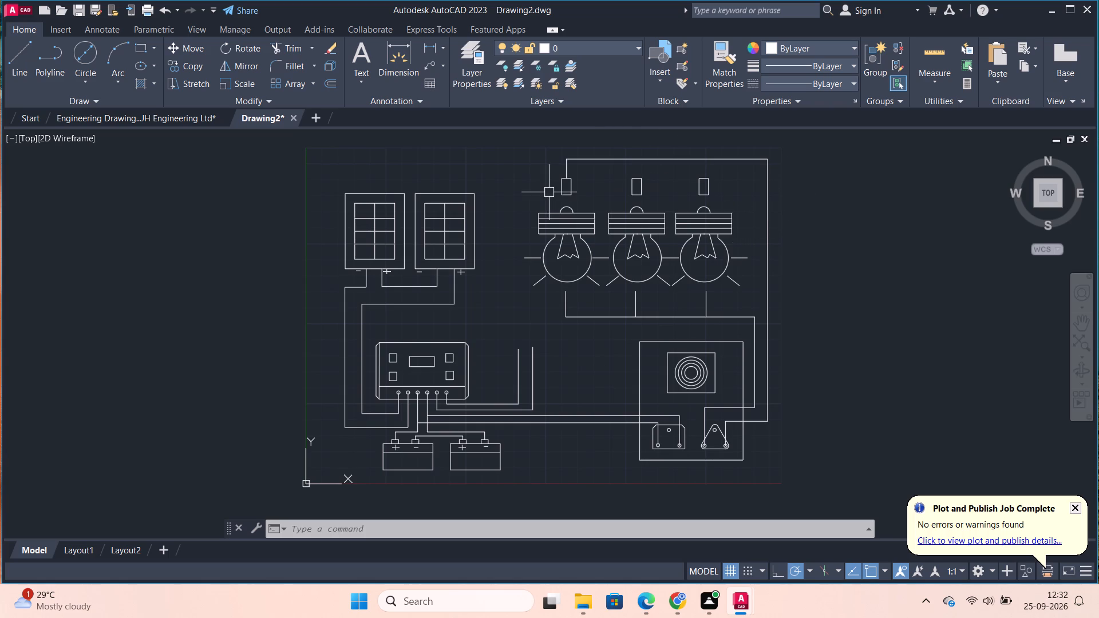
scroll(610, 178, up, 2)
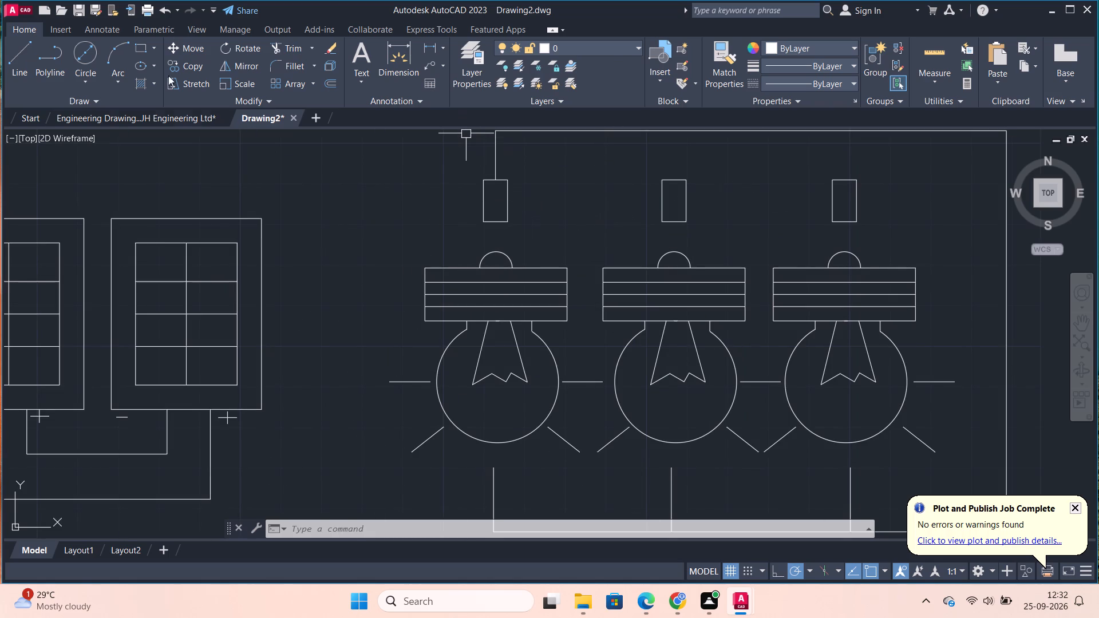
click(21, 53)
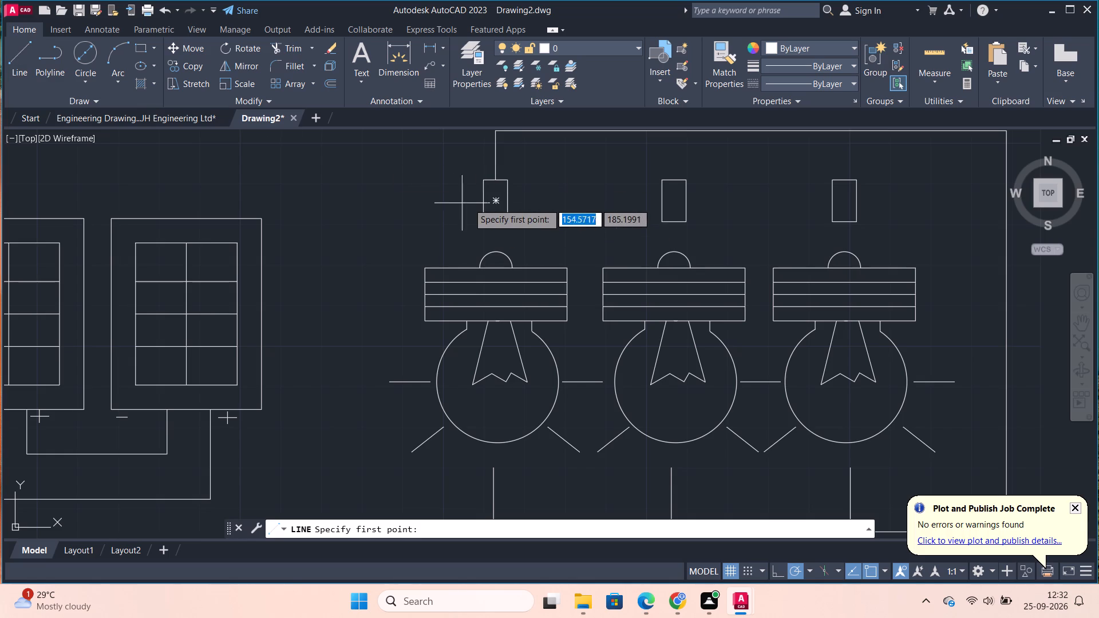
drag(484, 200, 491, 200)
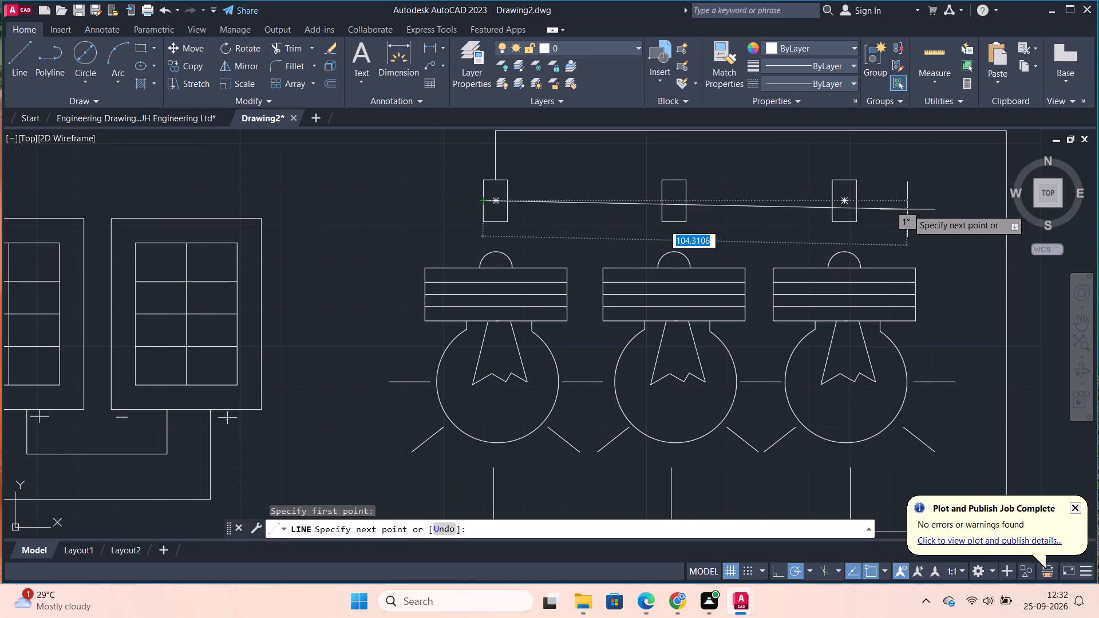
click(905, 202)
key(Escape)
Trim the horizontal line between and beyond the three small rectangles, leaving only a dividing segment inside each.
text(TR)
key(Return)
click(900, 199)
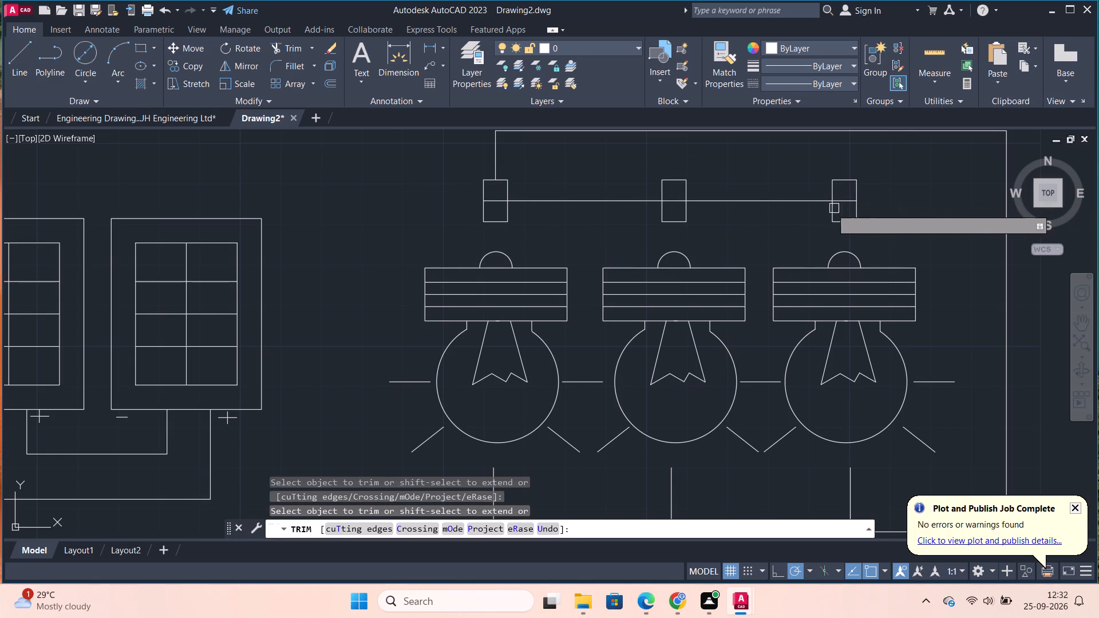
click(815, 203)
click(635, 204)
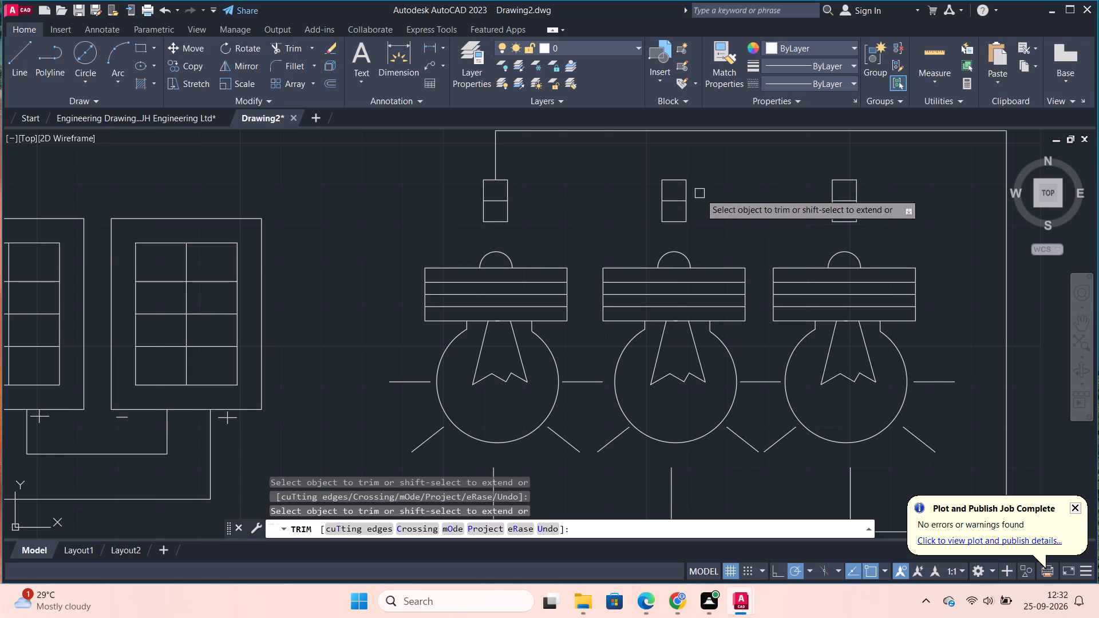
key(Escape)
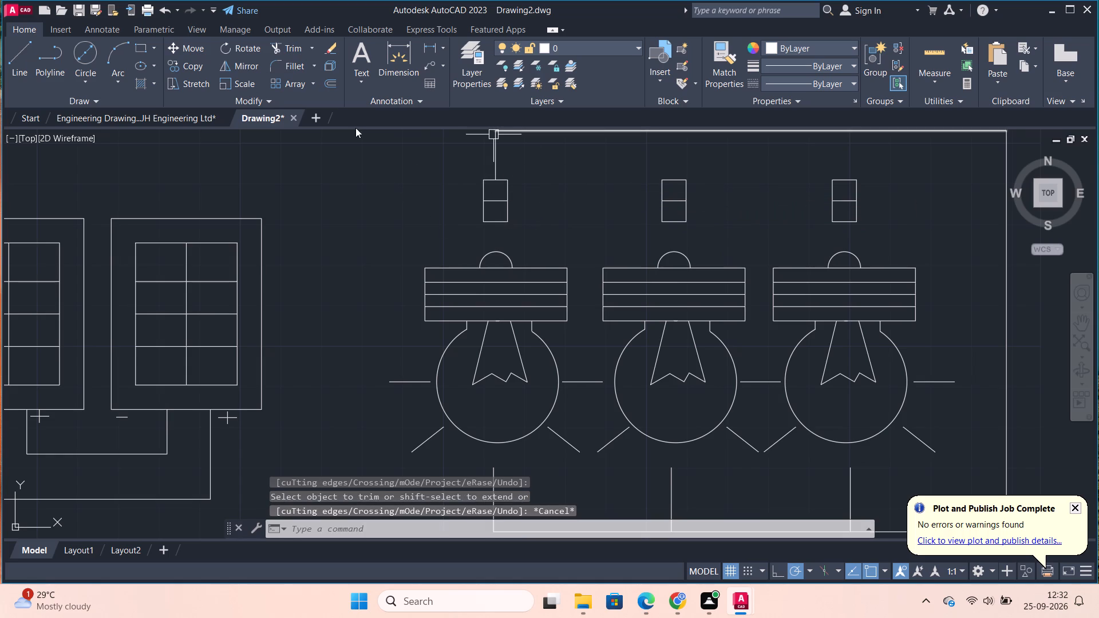
Add a multiline text label with ON above OFF, just right of the first bulb's small divided rectangle.
click(22, 45)
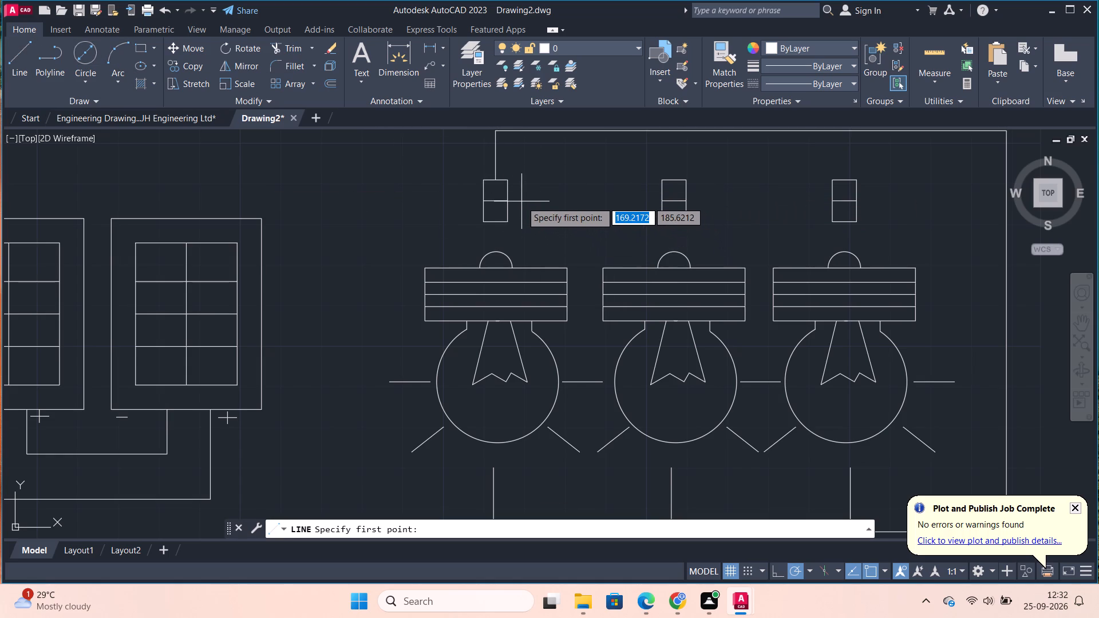
key(Escape)
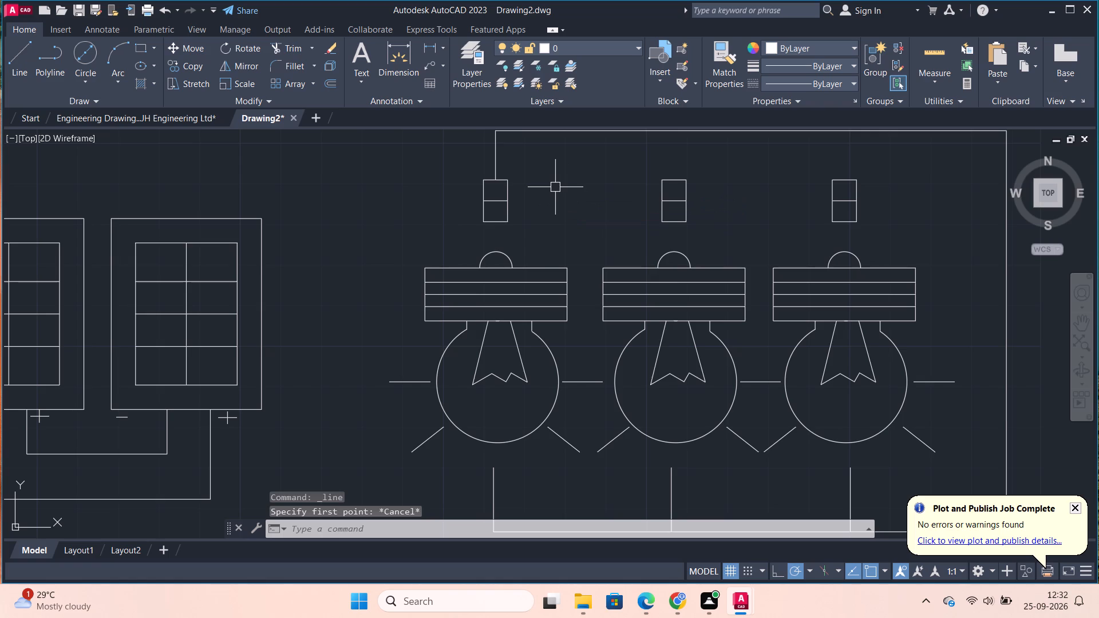
text(MT)
key(Return)
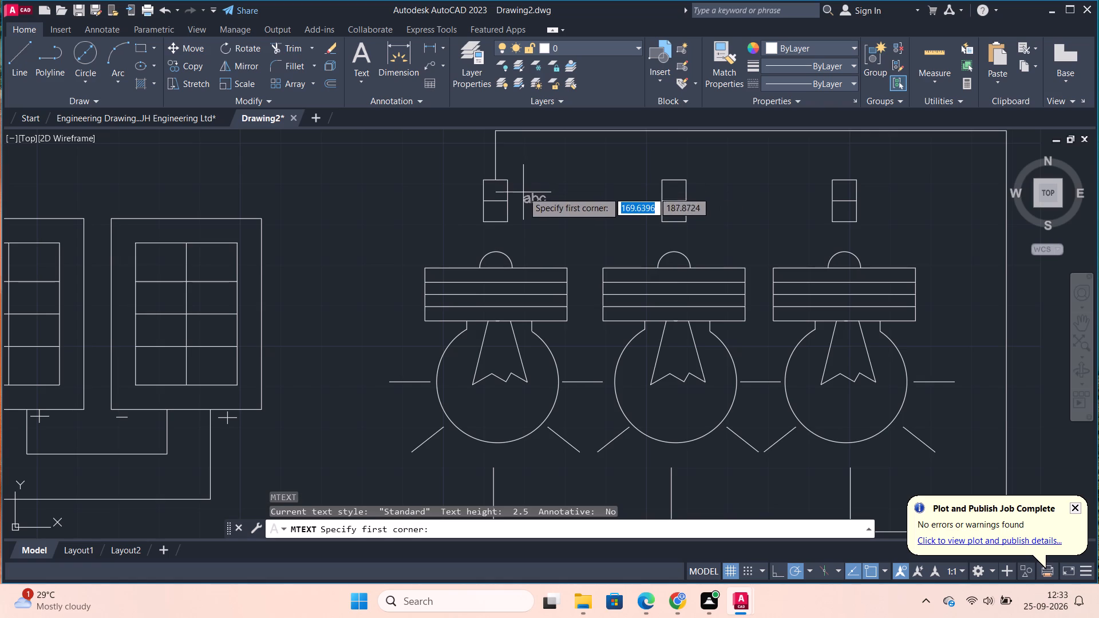
click(520, 177)
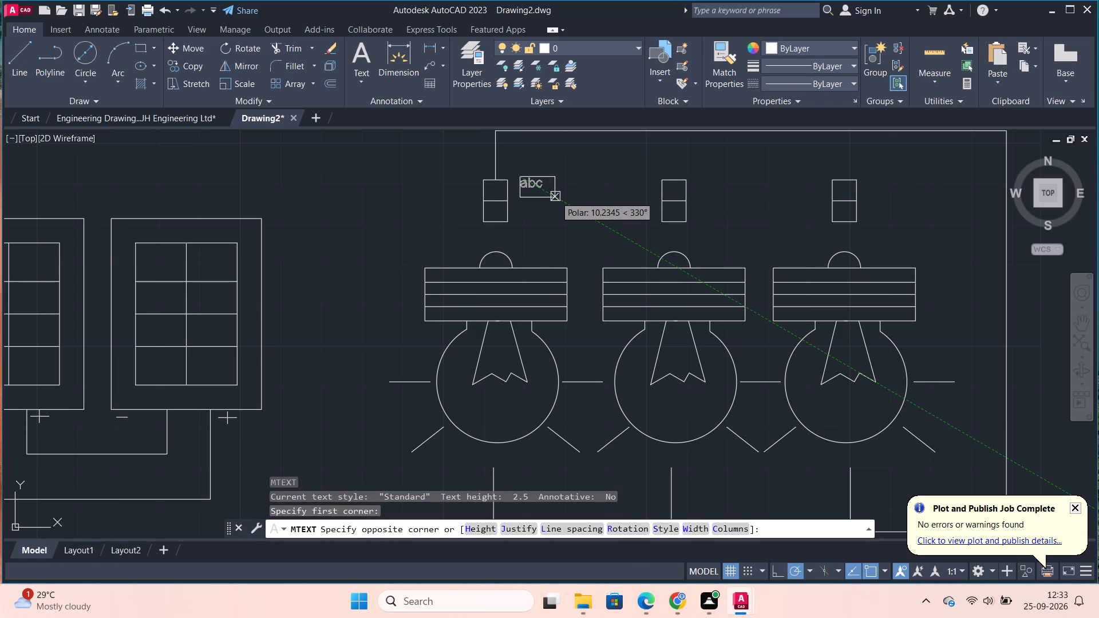
click(555, 196)
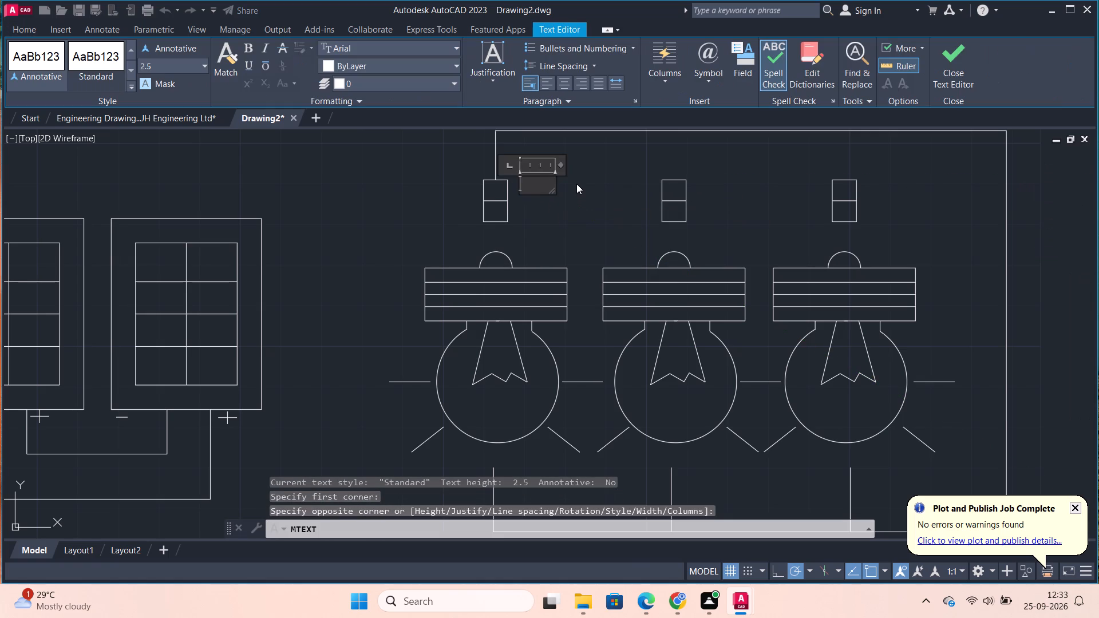
key(o)
key(n)
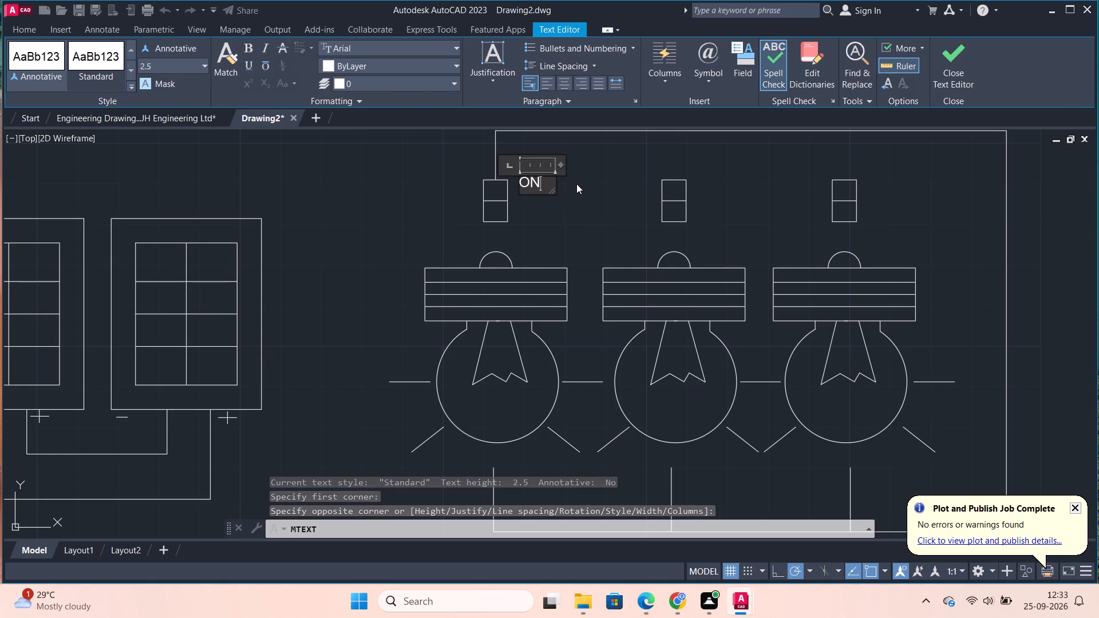
key(Return)
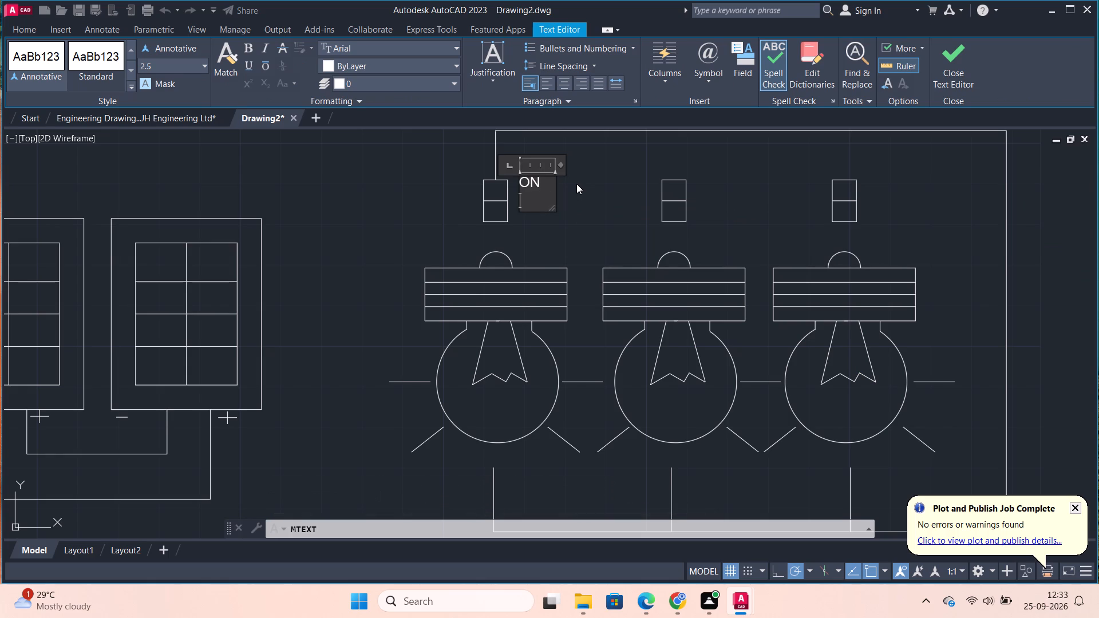
key(o)
text(FF)
click(952, 70)
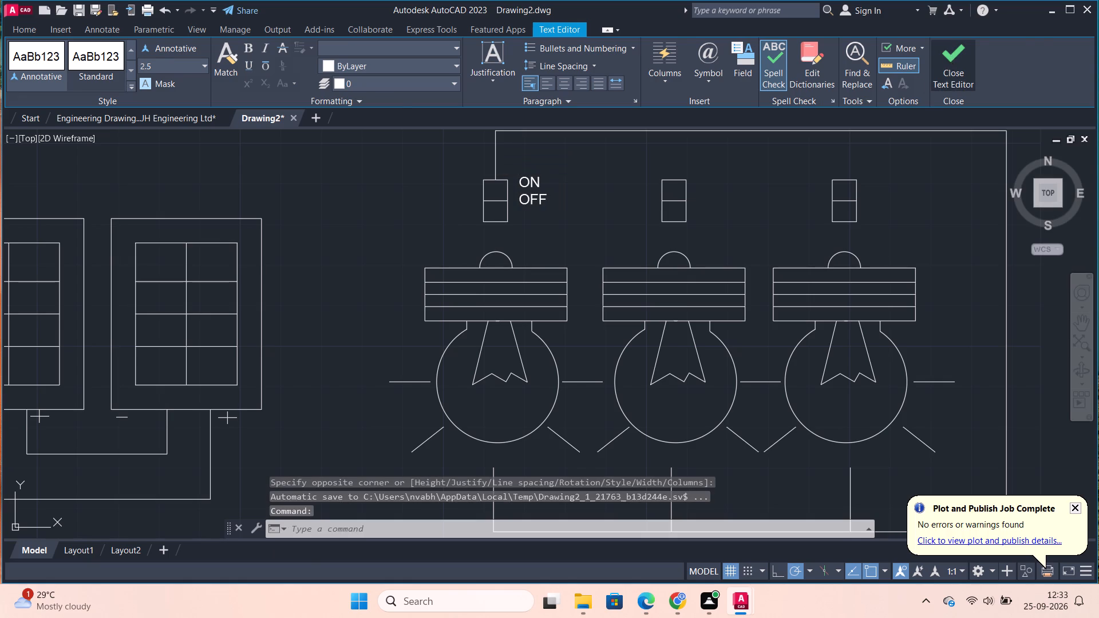
Move the ON/OFF label slightly down and closer to the first small rectangle, lining its rows up with the two halves.
click(519, 181)
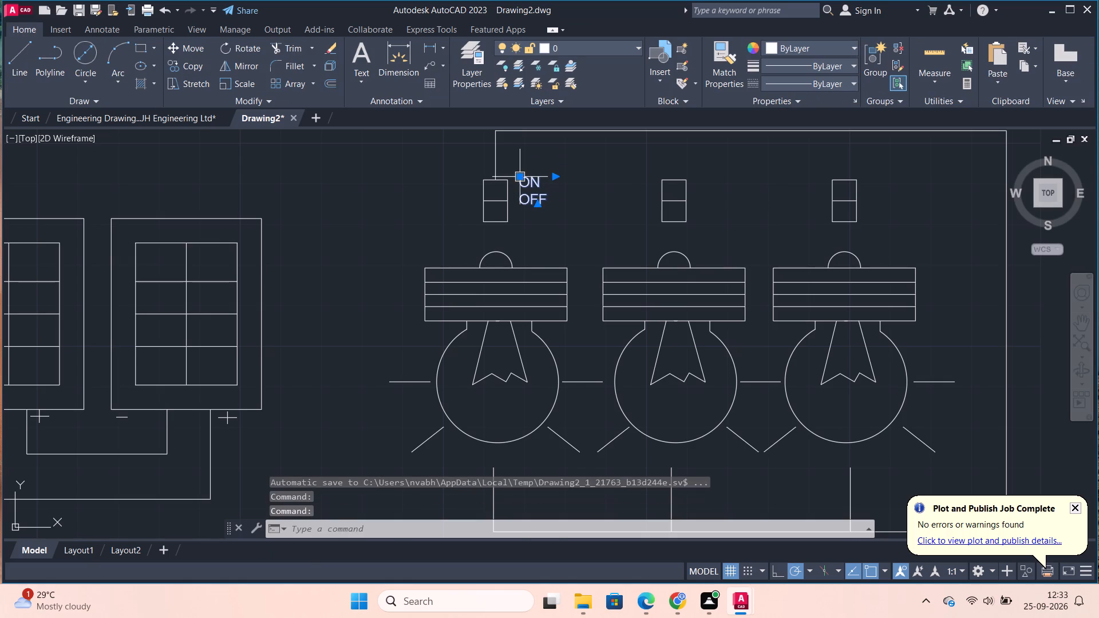
click(522, 179)
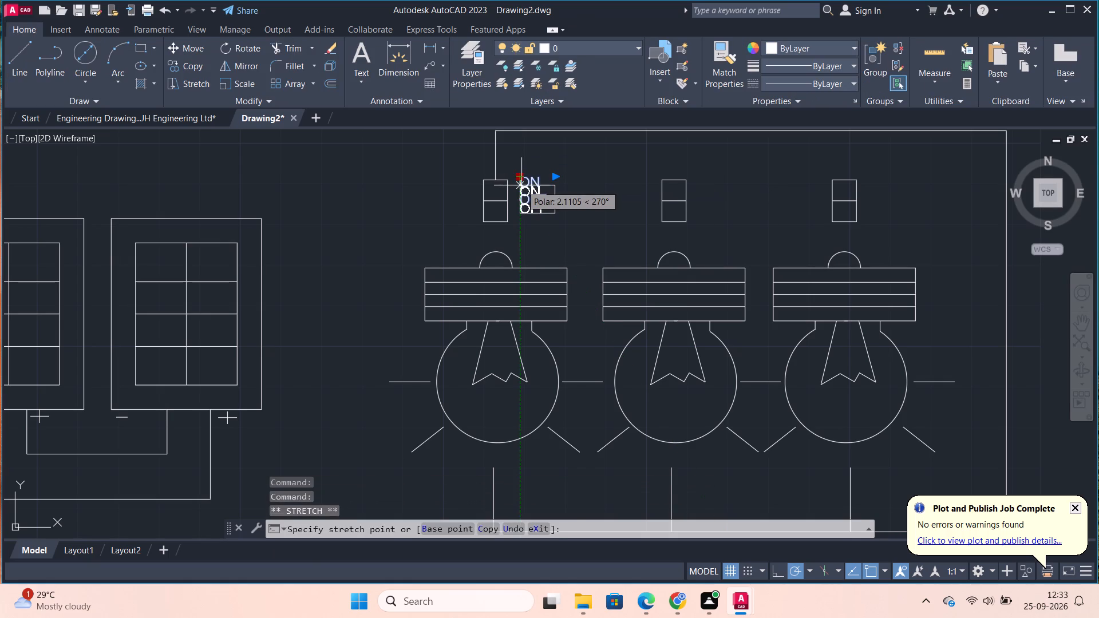
scroll(521, 185, up, 1)
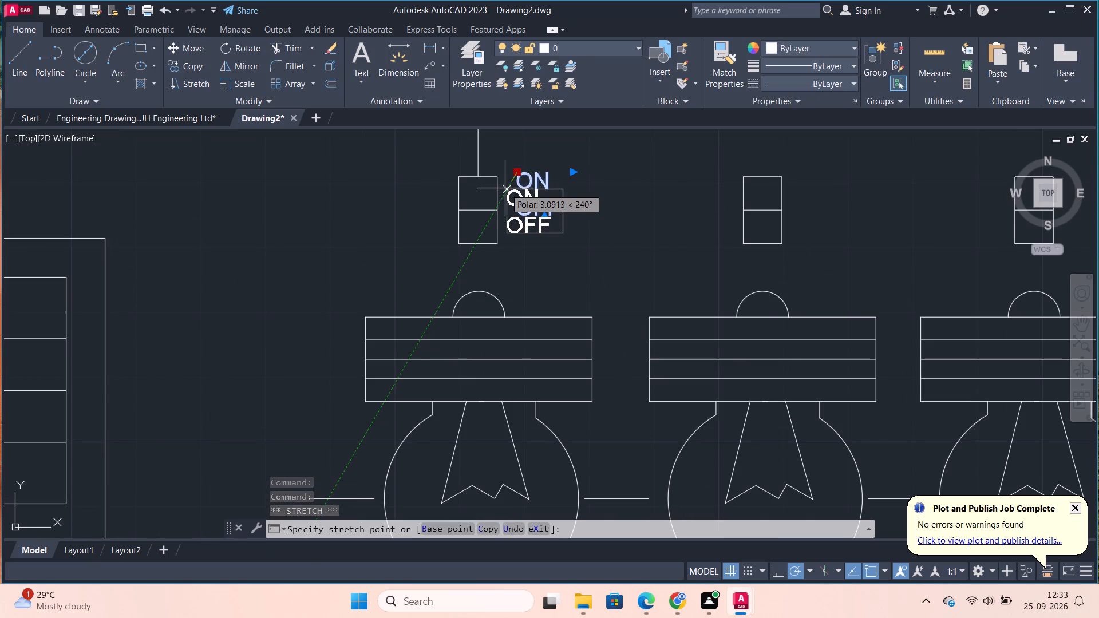
click(505, 188)
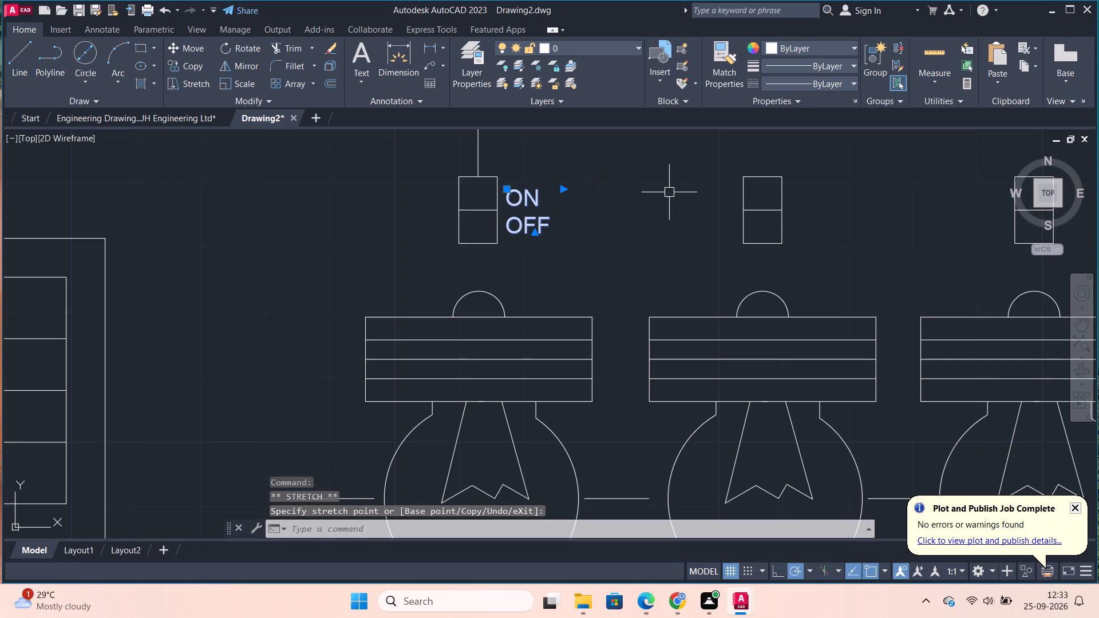
key(Escape)
scroll(676, 228, down, 1)
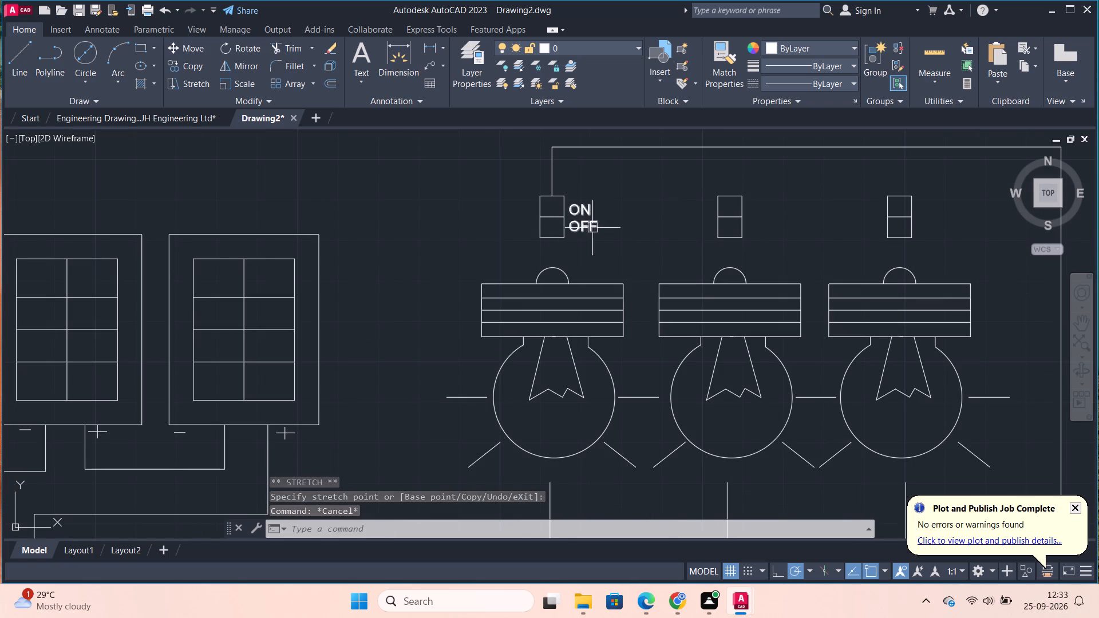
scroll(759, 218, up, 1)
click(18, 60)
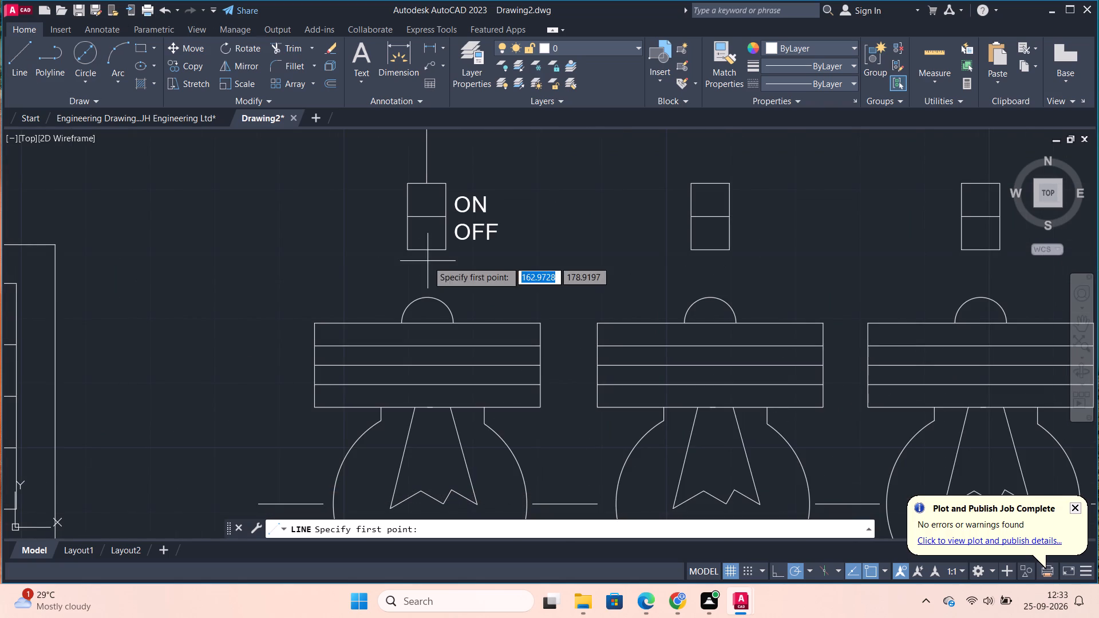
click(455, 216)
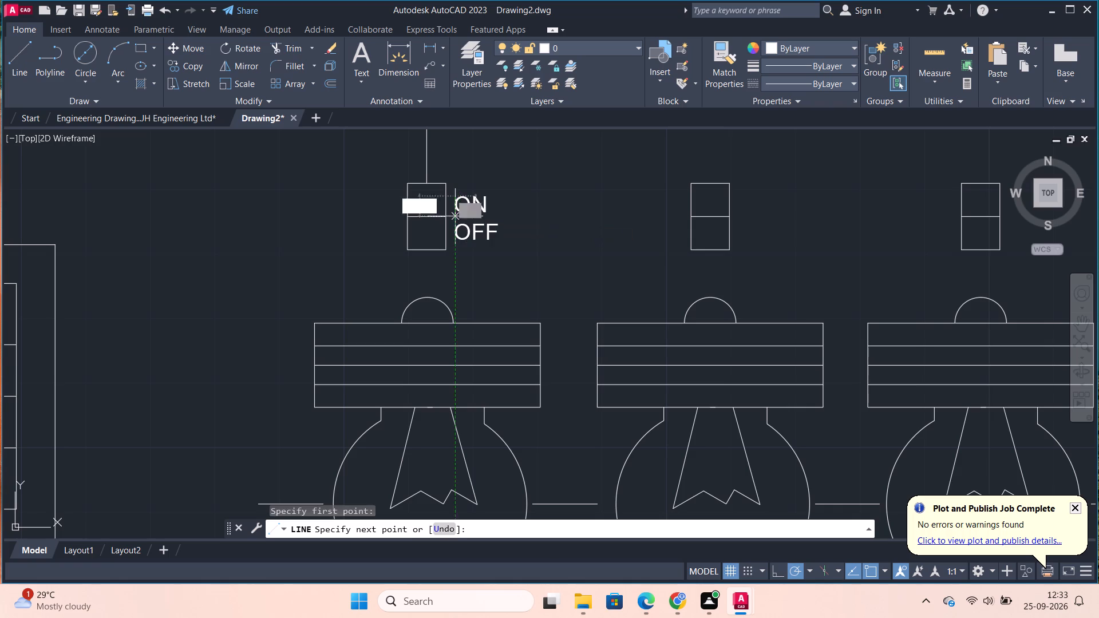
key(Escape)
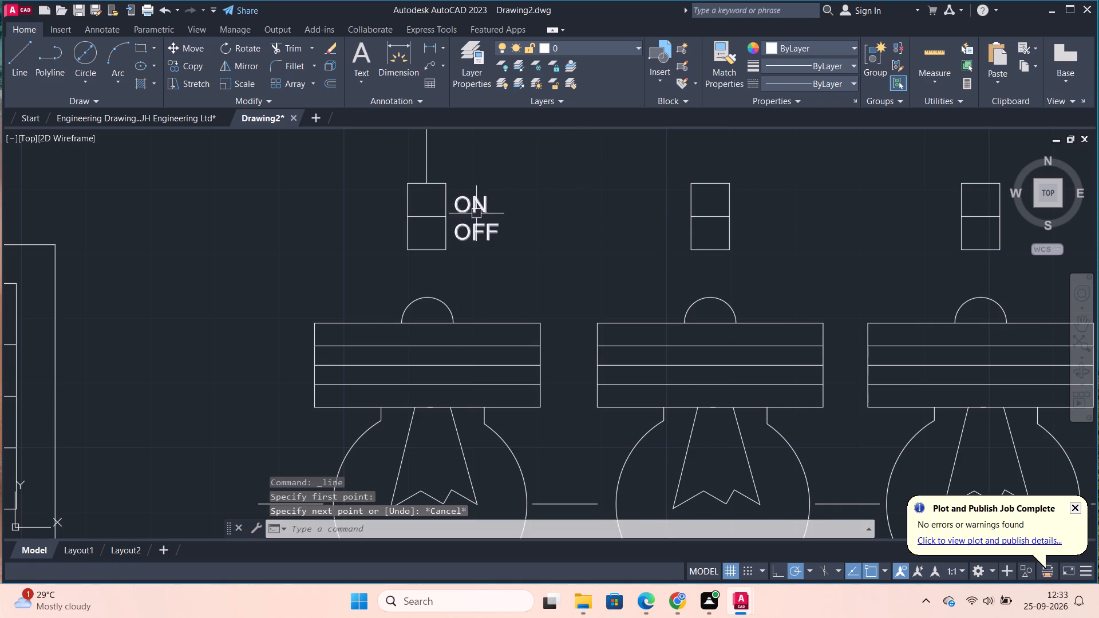
Insert a leading space before both ON and OFF in the label beside the first small rectangle.
scroll(476, 212, down, 1)
scroll(480, 214, up, 2)
middle_drag(493, 210, 626, 199)
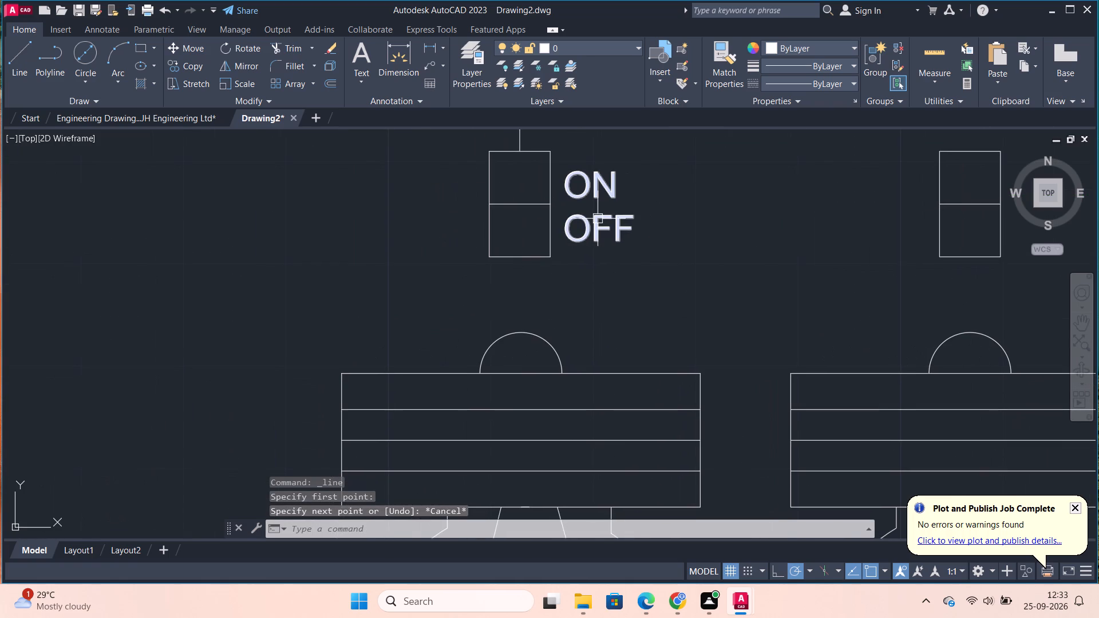
scroll(598, 219, down, 2)
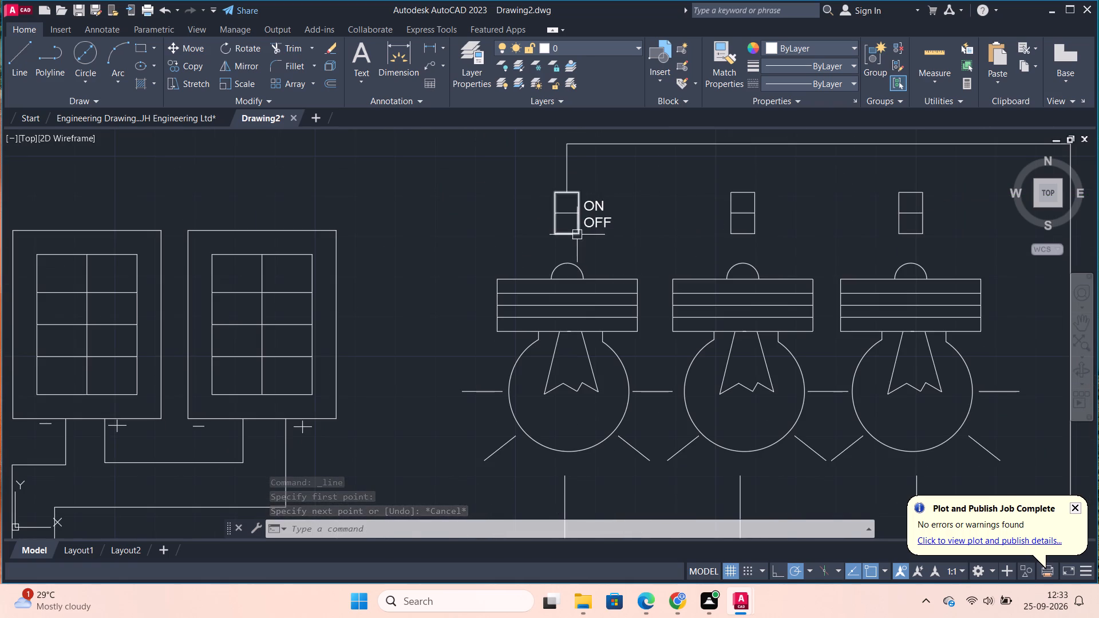
click(595, 204)
double_click(591, 207)
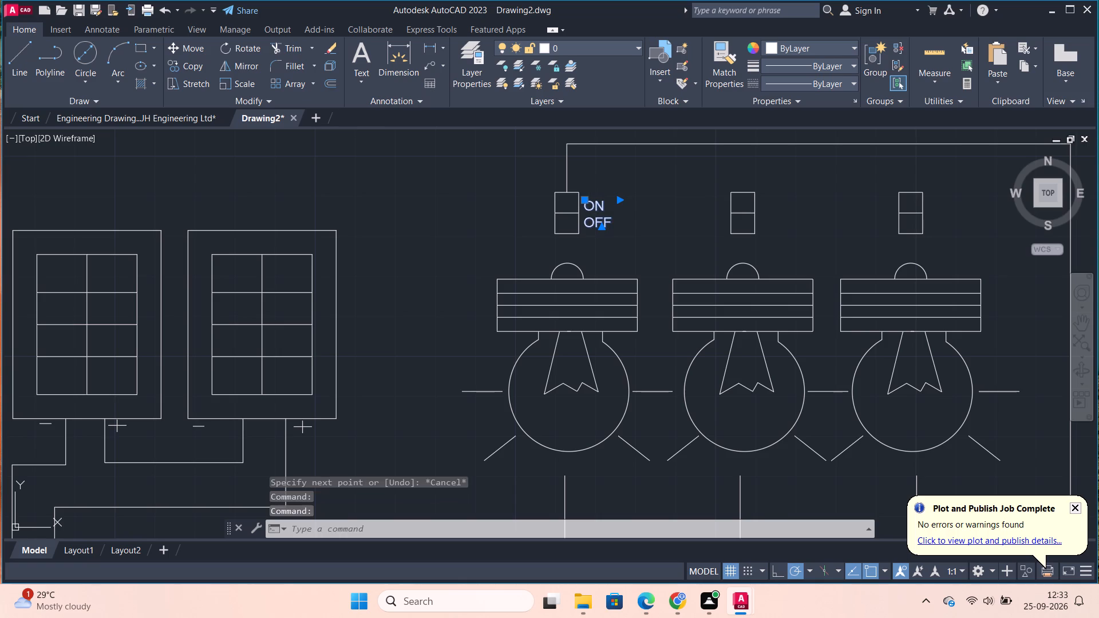
scroll(612, 214, up, 2)
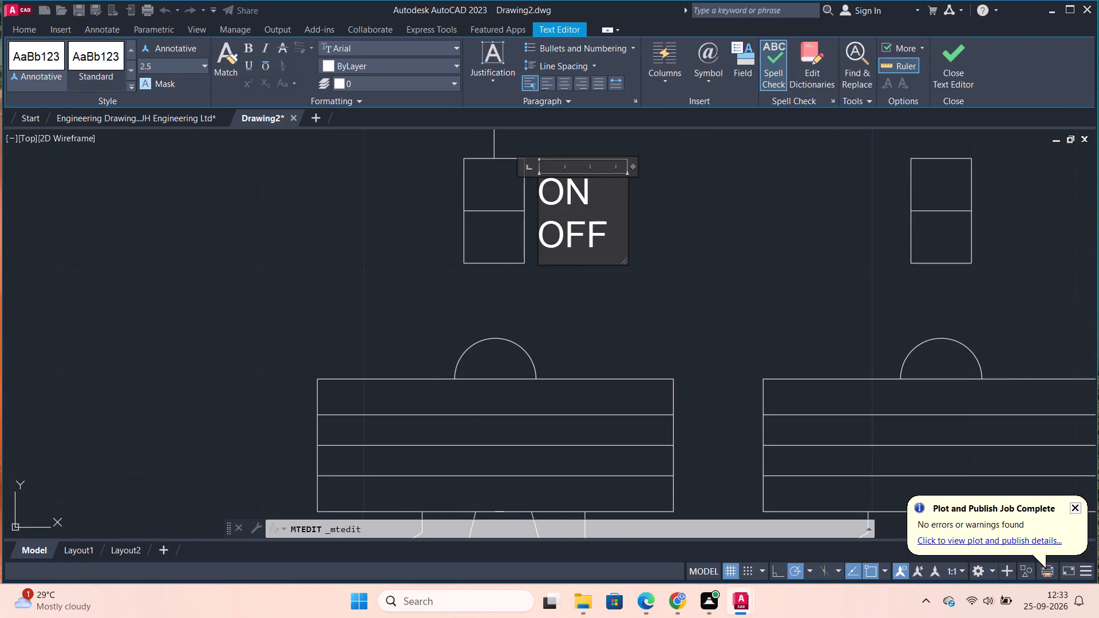
click(540, 195)
key(space)
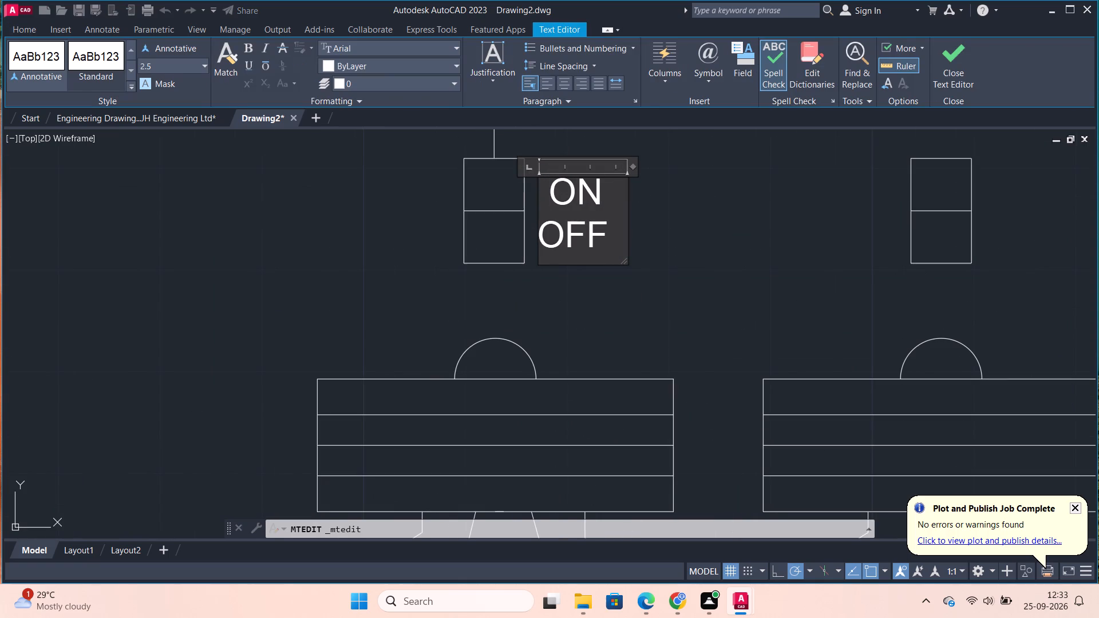
click(541, 235)
key(space)
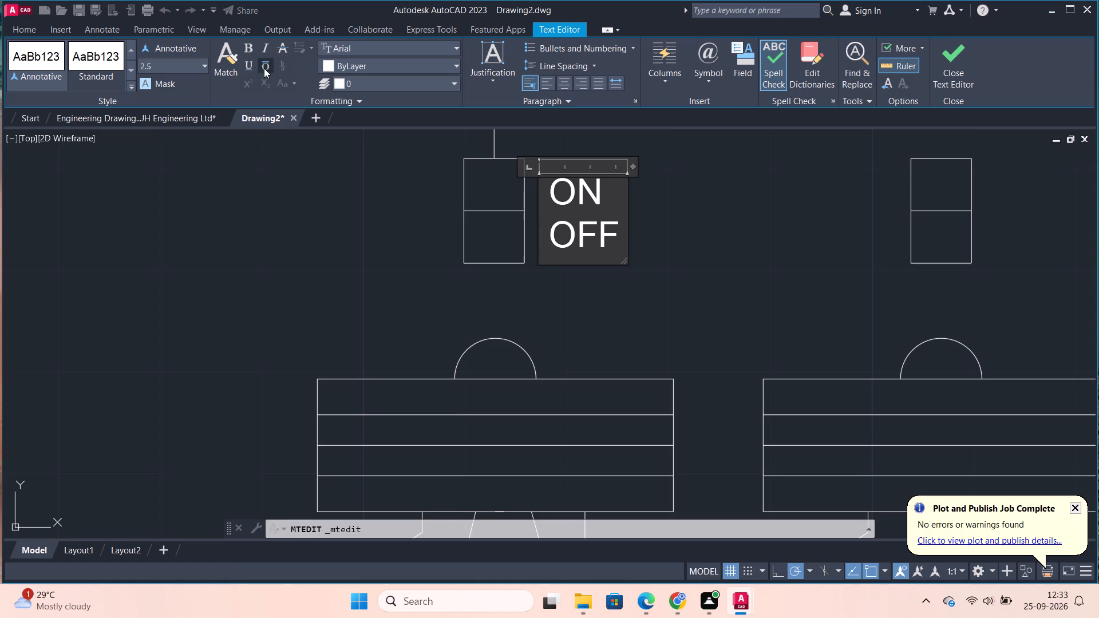
Underline both the ON and OFF lines of the label beside the first small rectangle.
click(244, 66)
click(571, 181)
drag(615, 235, 548, 188)
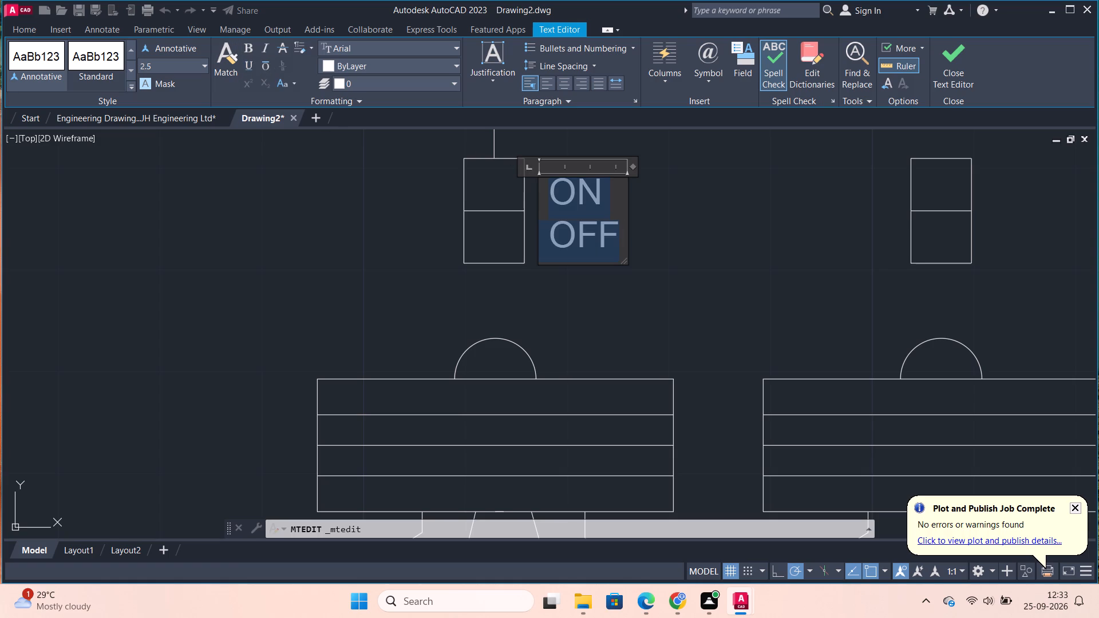
drag(548, 188, 547, 187)
click(252, 68)
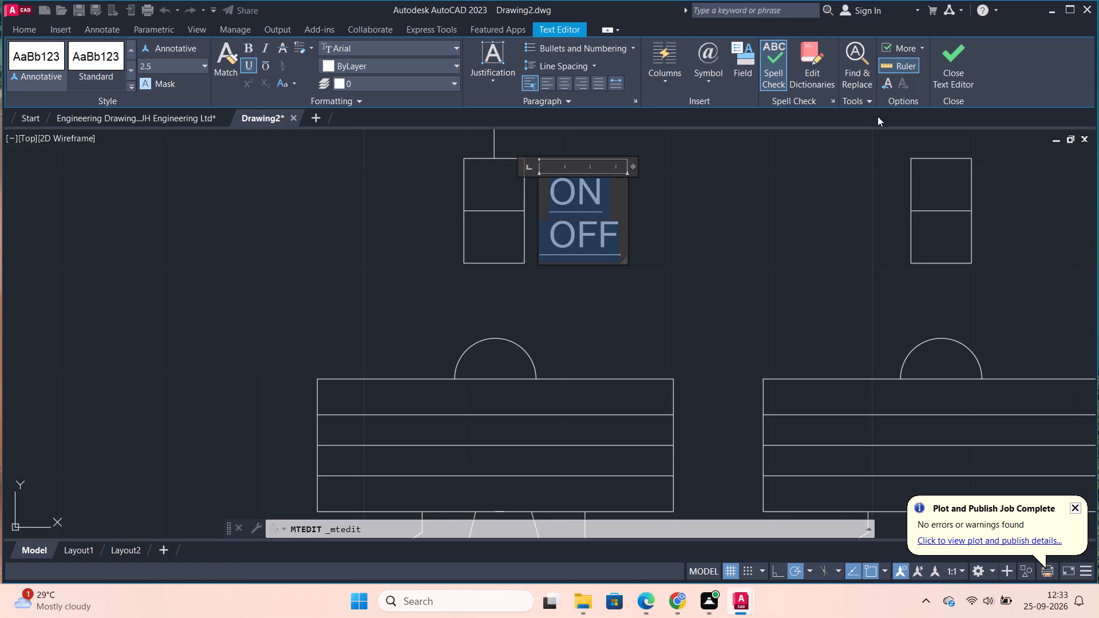
click(959, 68)
Edit the label again, replacing the underlined OFF with OFF in text that is not underlined.
click(601, 256)
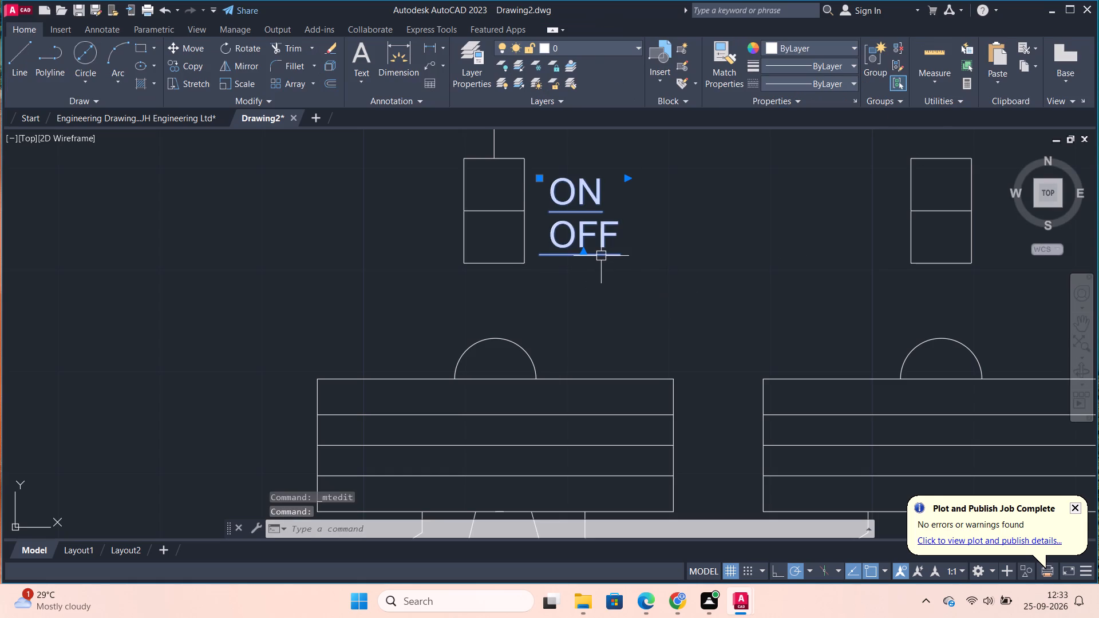
click(615, 255)
double_click(596, 234)
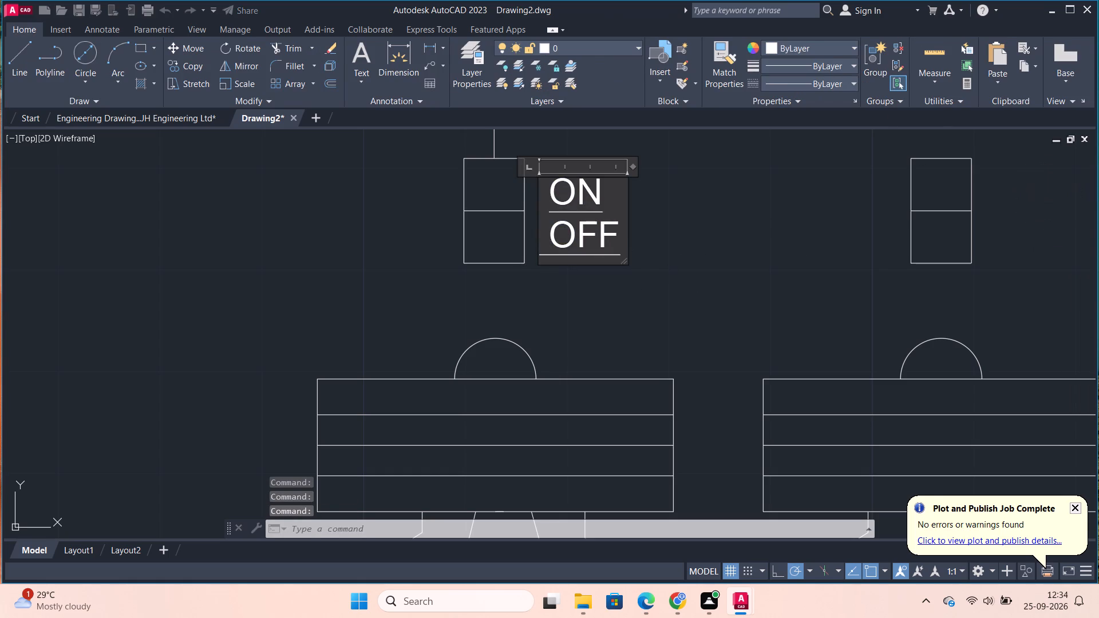
click(623, 257)
click(620, 255)
click(620, 255)
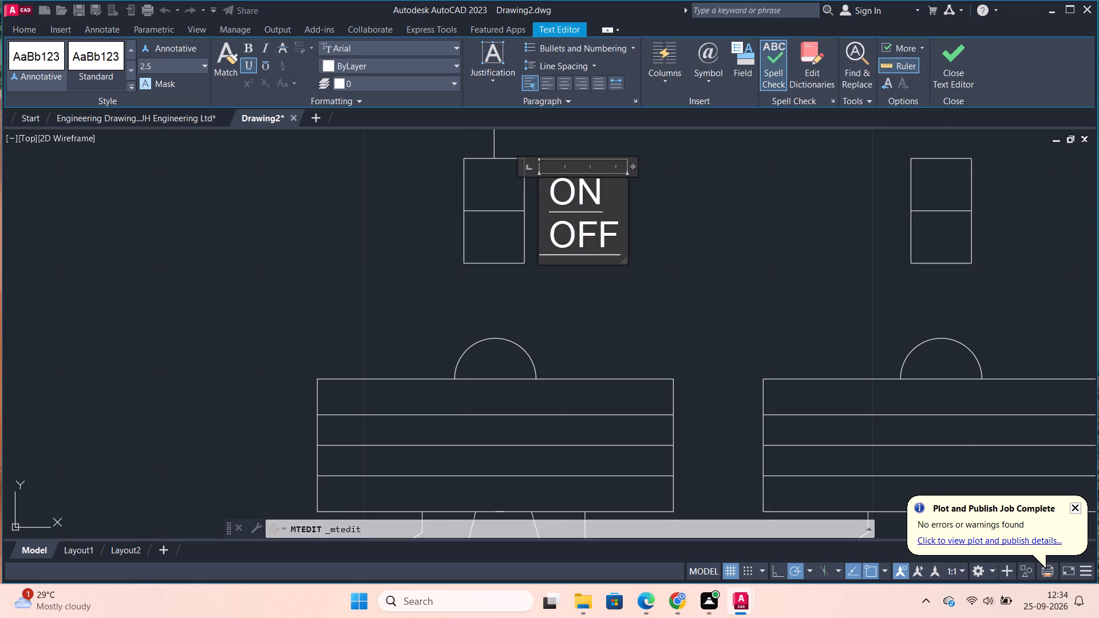
double_click(616, 254)
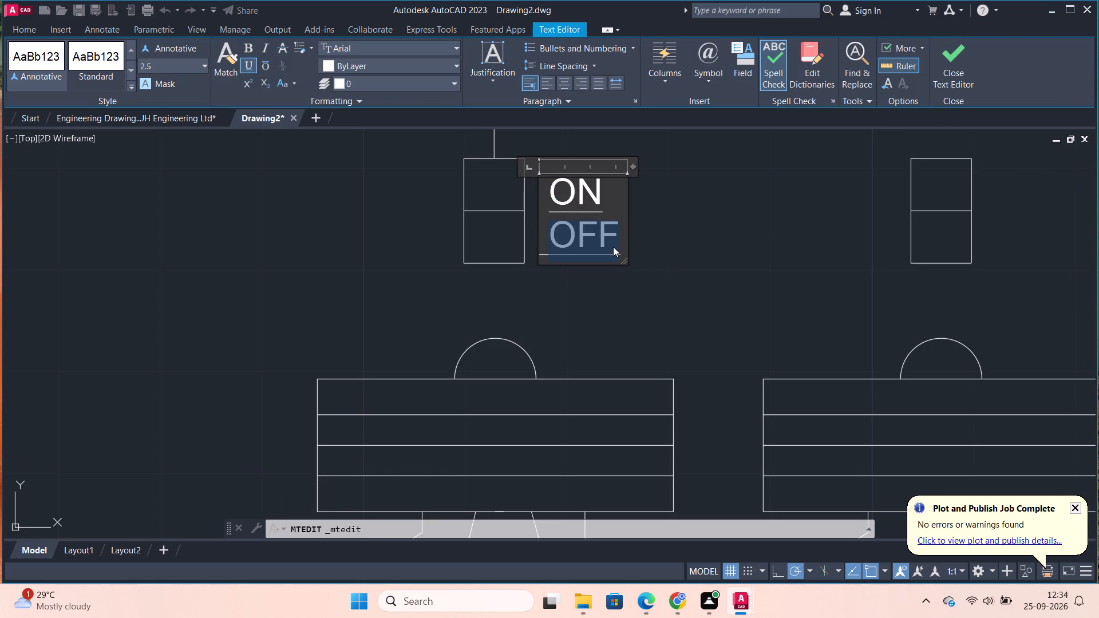
key(BackSpace)
key(o)
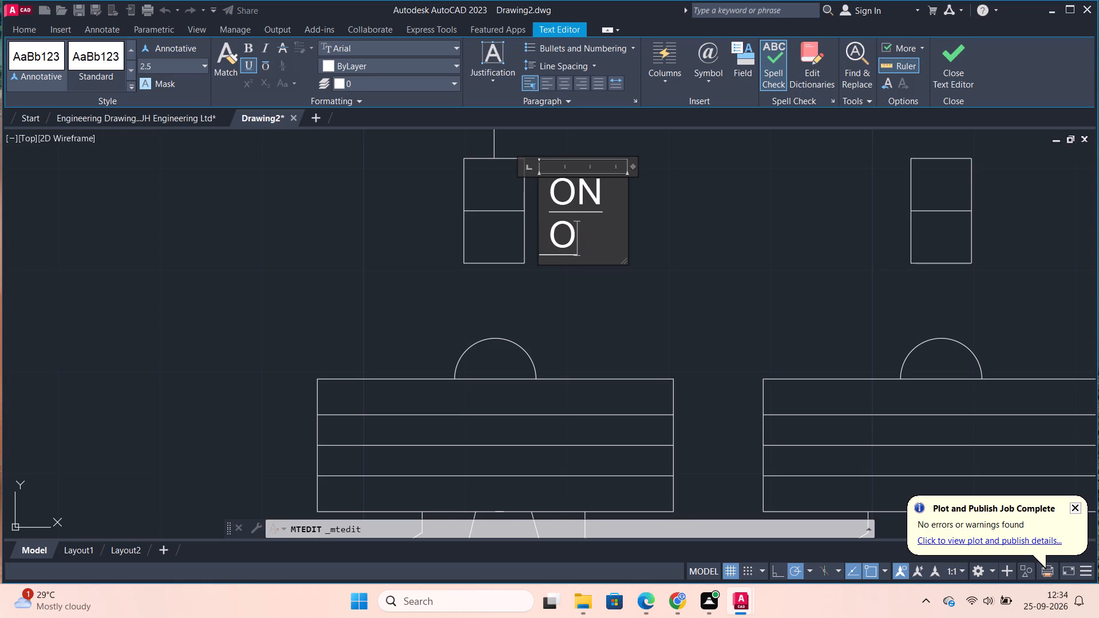
key(BackSpace)
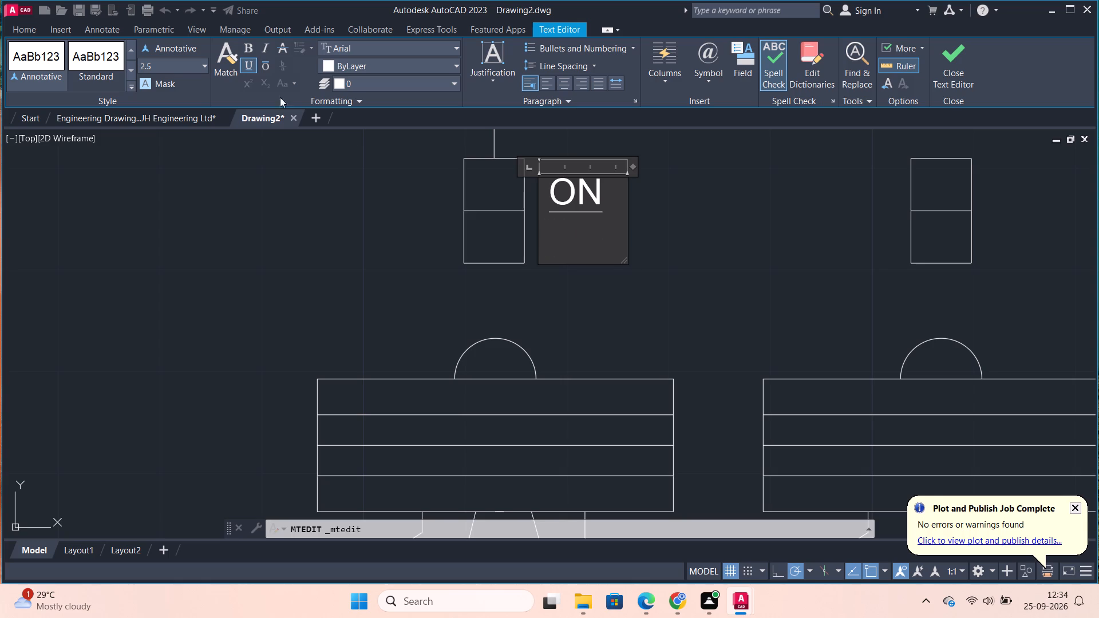
click(247, 65)
text(OFF)
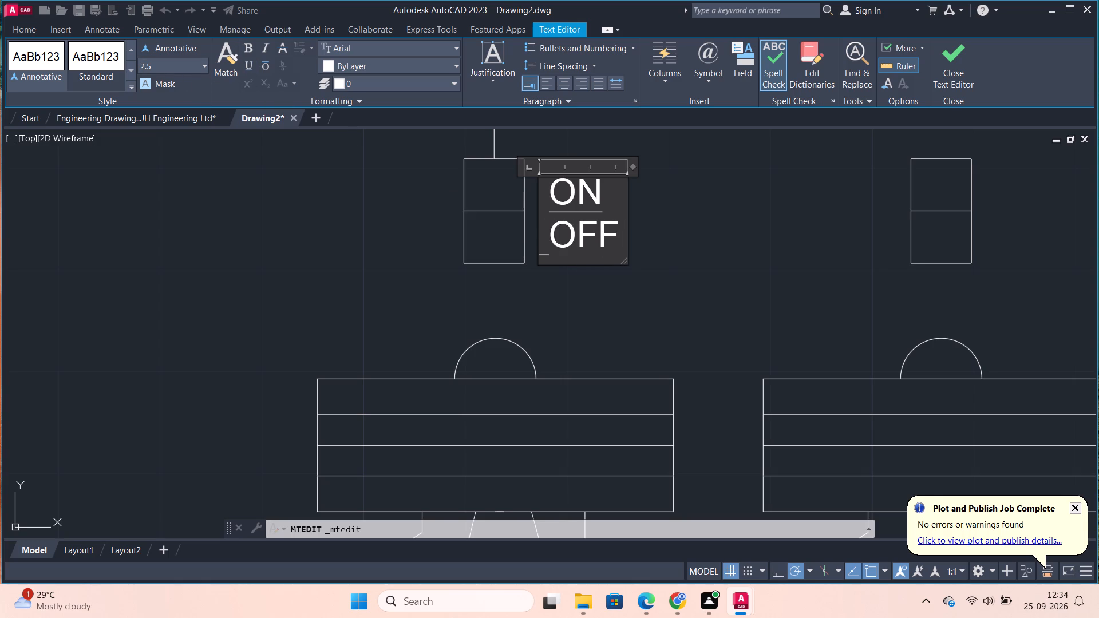
click(958, 81)
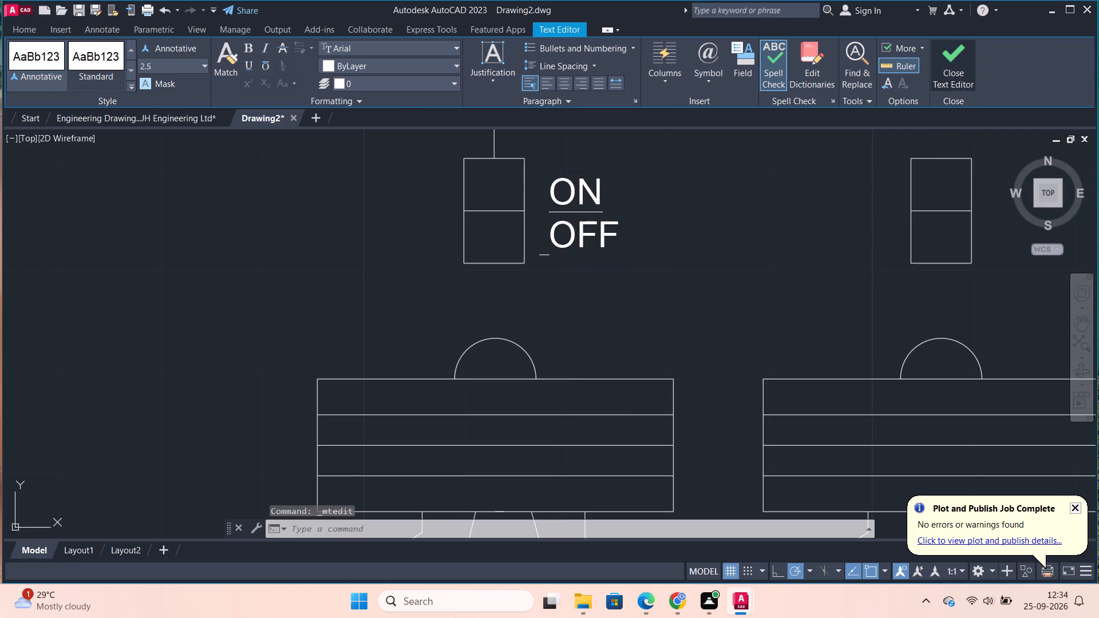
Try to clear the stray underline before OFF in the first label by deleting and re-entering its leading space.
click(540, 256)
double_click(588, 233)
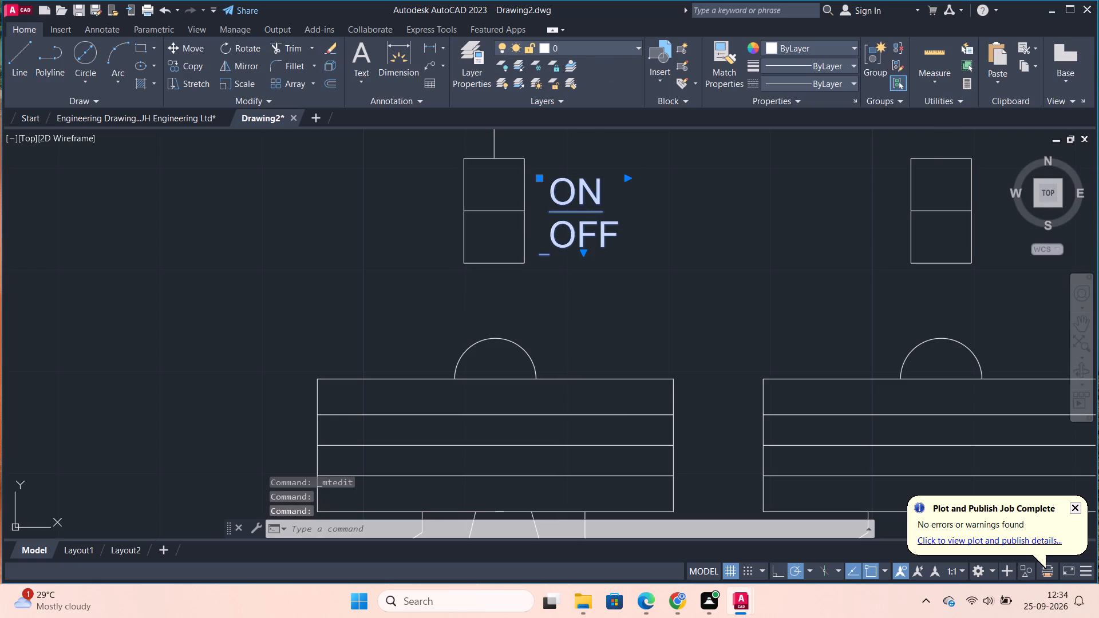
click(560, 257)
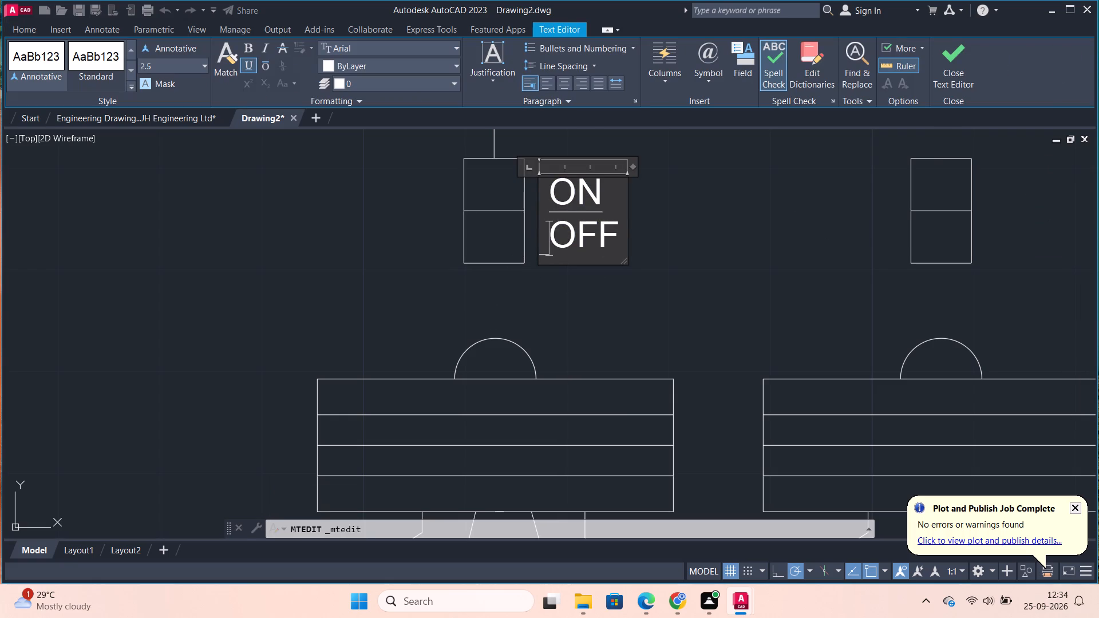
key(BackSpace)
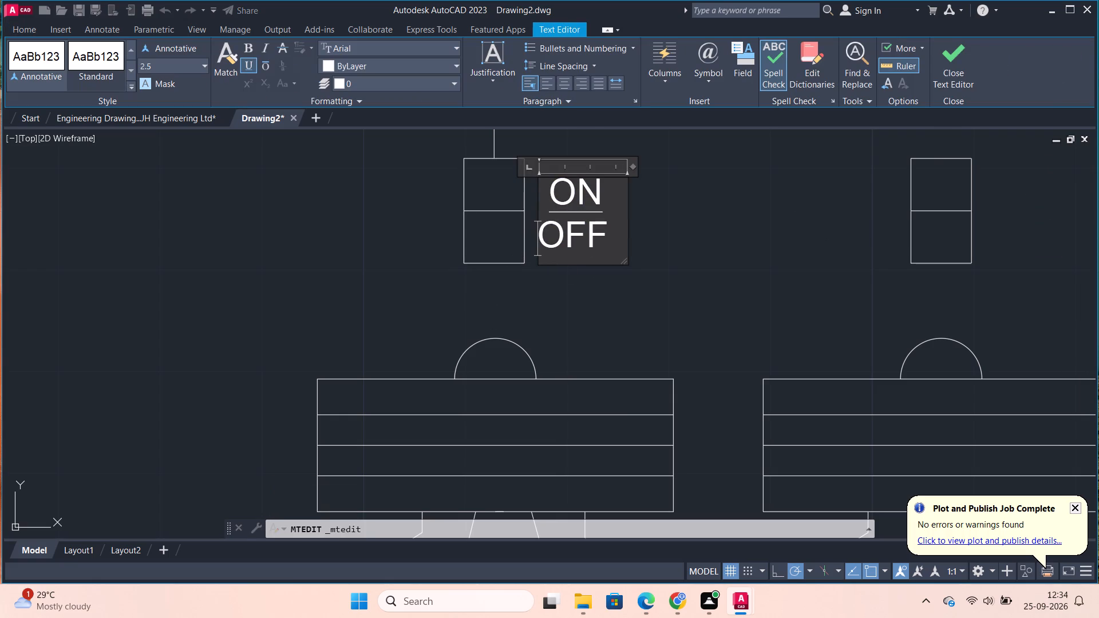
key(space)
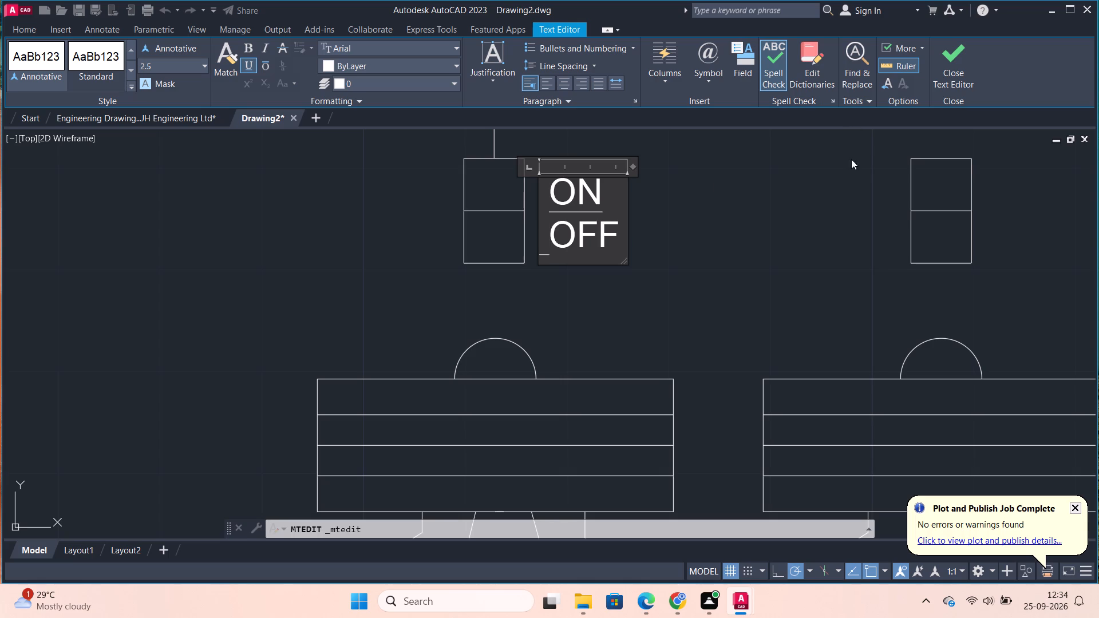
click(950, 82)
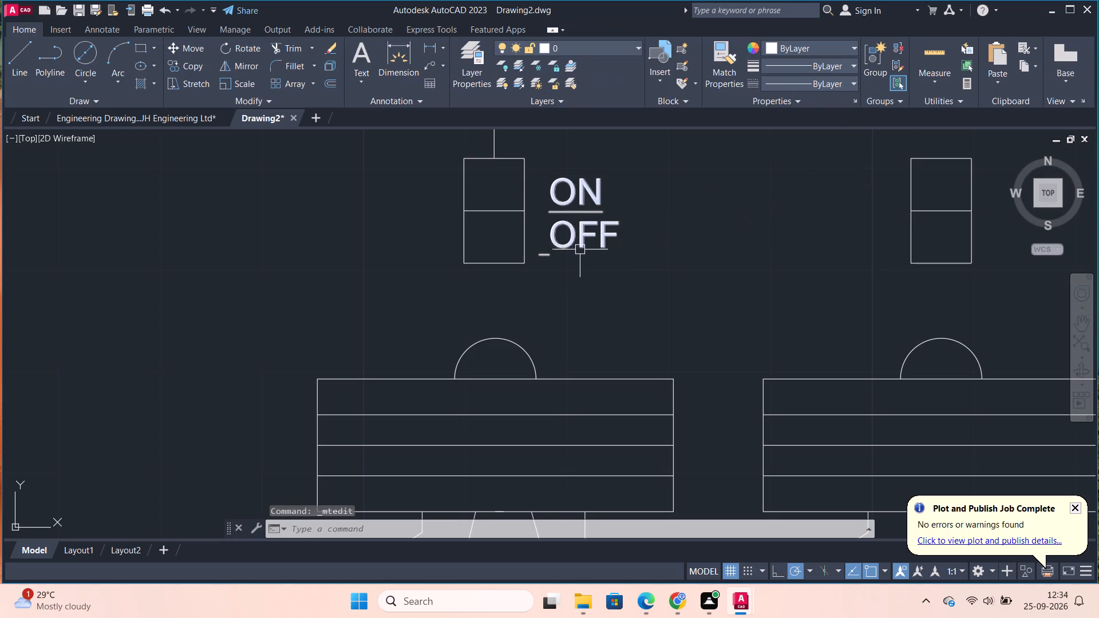
Remove the underline from the whole OFF line of the first rectangle's label, including its leading space.
click(579, 225)
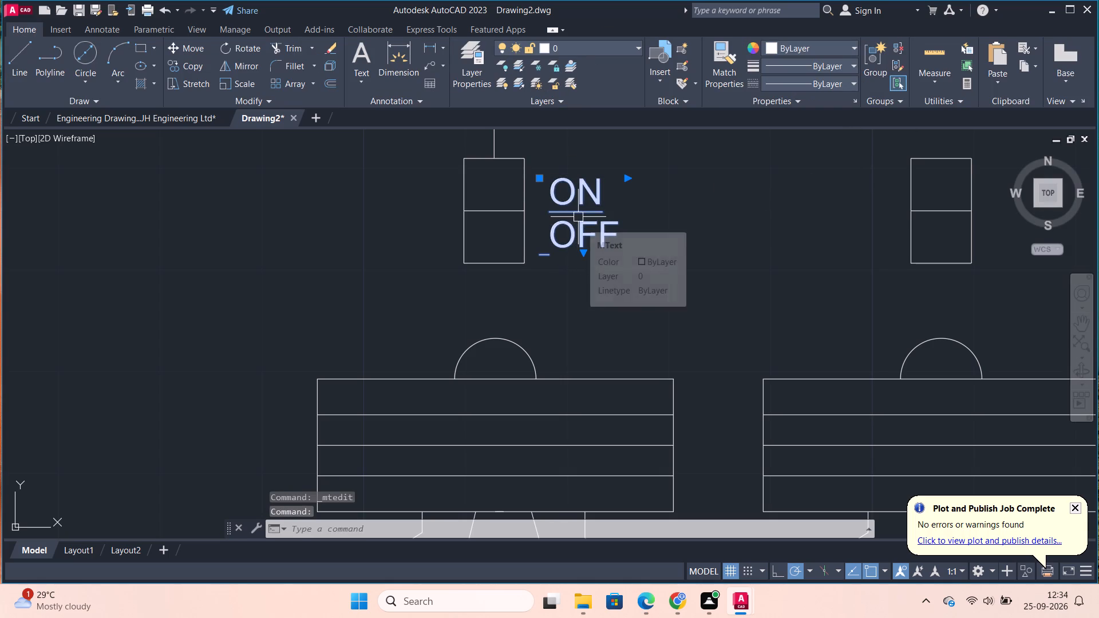
double_click(578, 214)
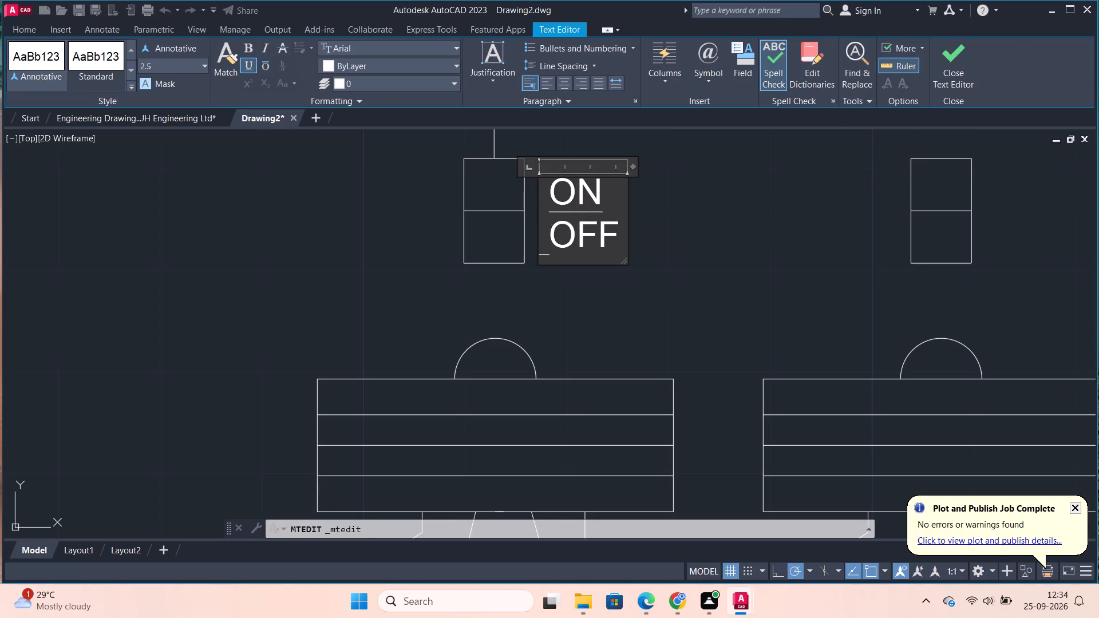
click(567, 244)
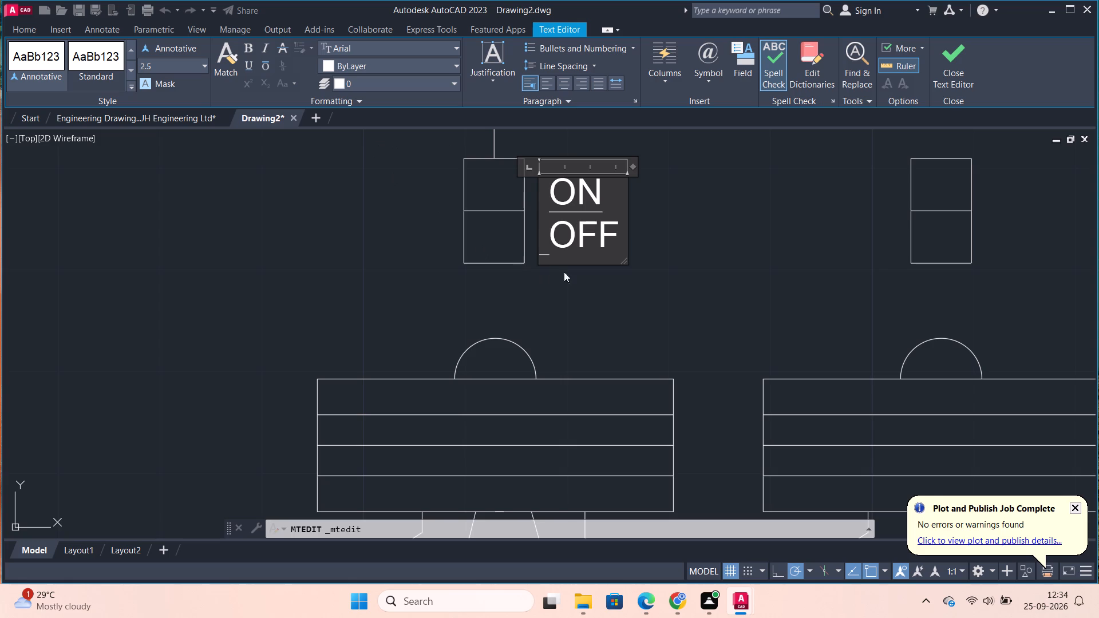
drag(615, 252, 542, 244)
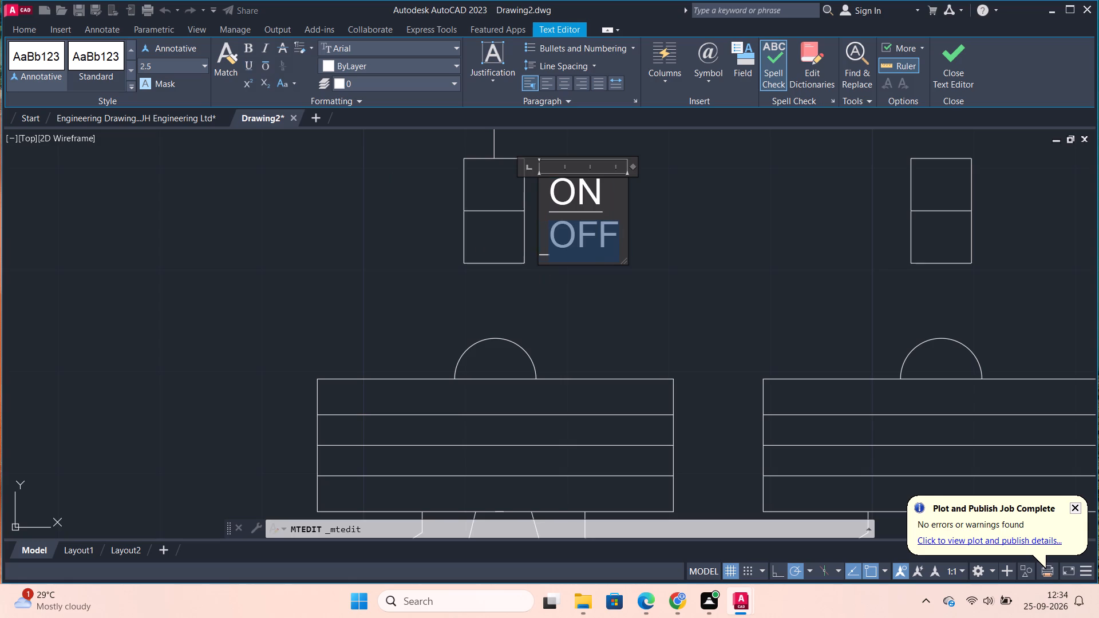
drag(542, 244, 540, 243)
click(250, 68)
click(931, 76)
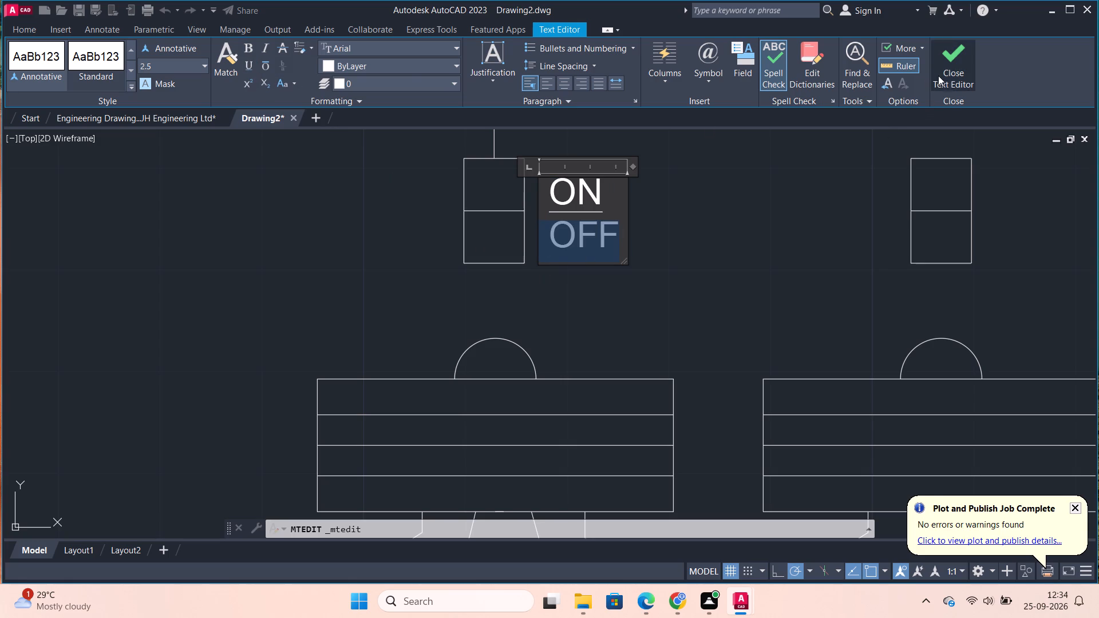
click(946, 77)
Copy the ON/OFF label horizontally from the first small rectangle to the matching spot beside the second small rectangle.
scroll(746, 235, down, 1)
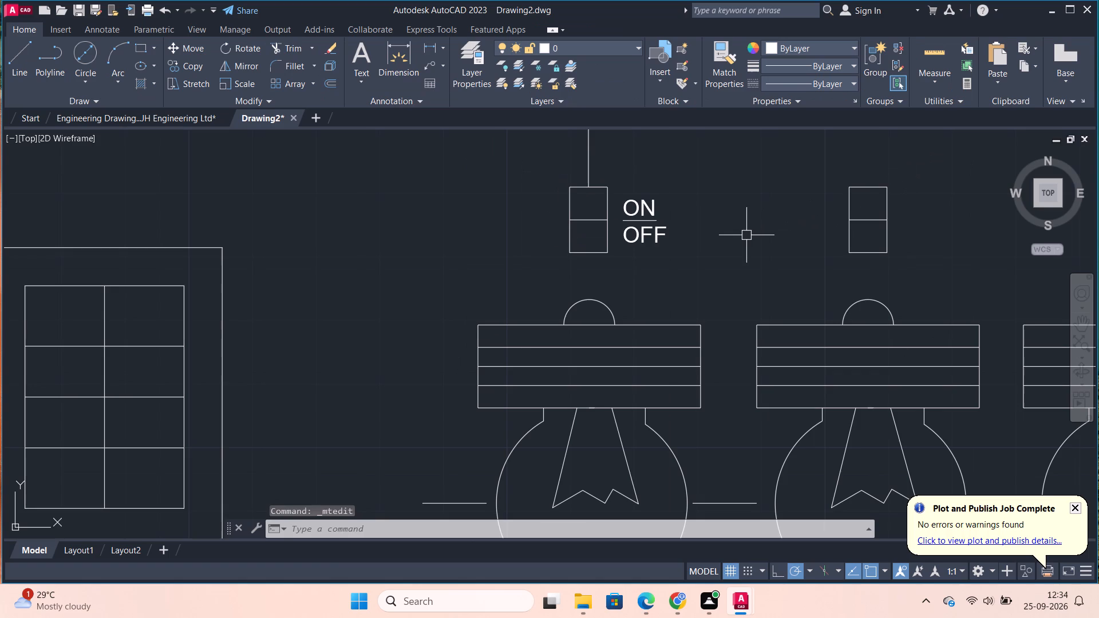
click(620, 194)
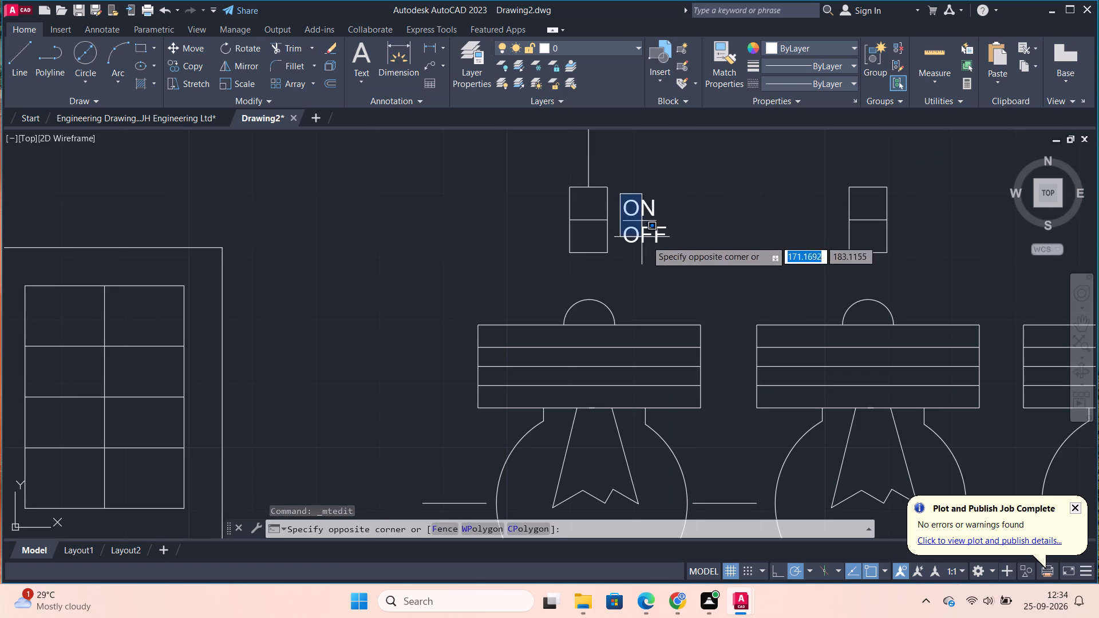
click(674, 248)
text(CO)
key(Return)
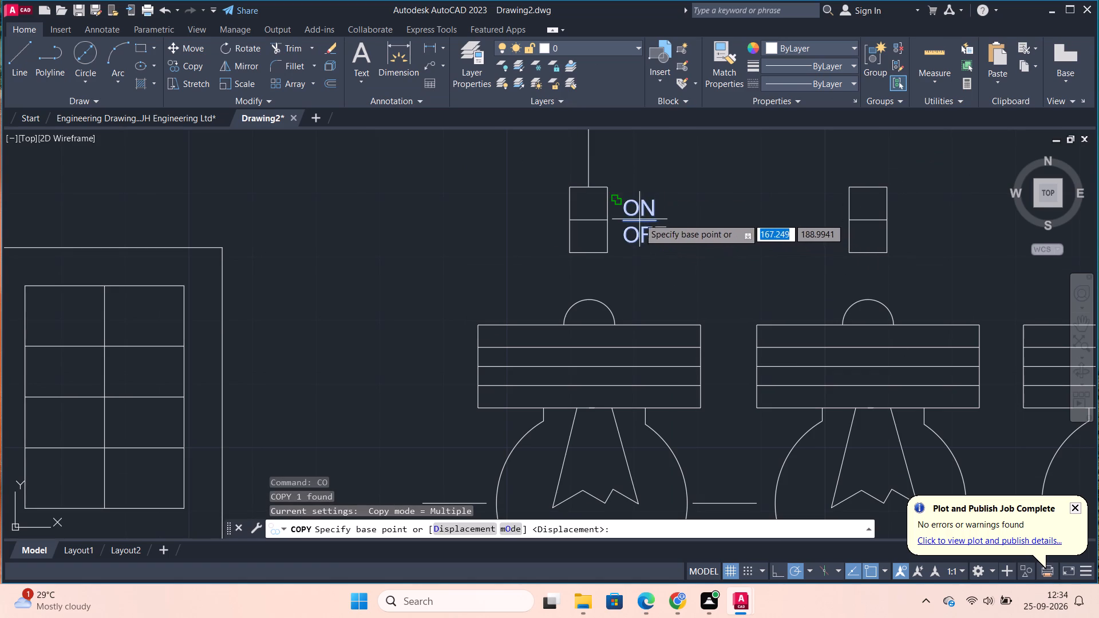
click(614, 201)
scroll(861, 209, up, 1)
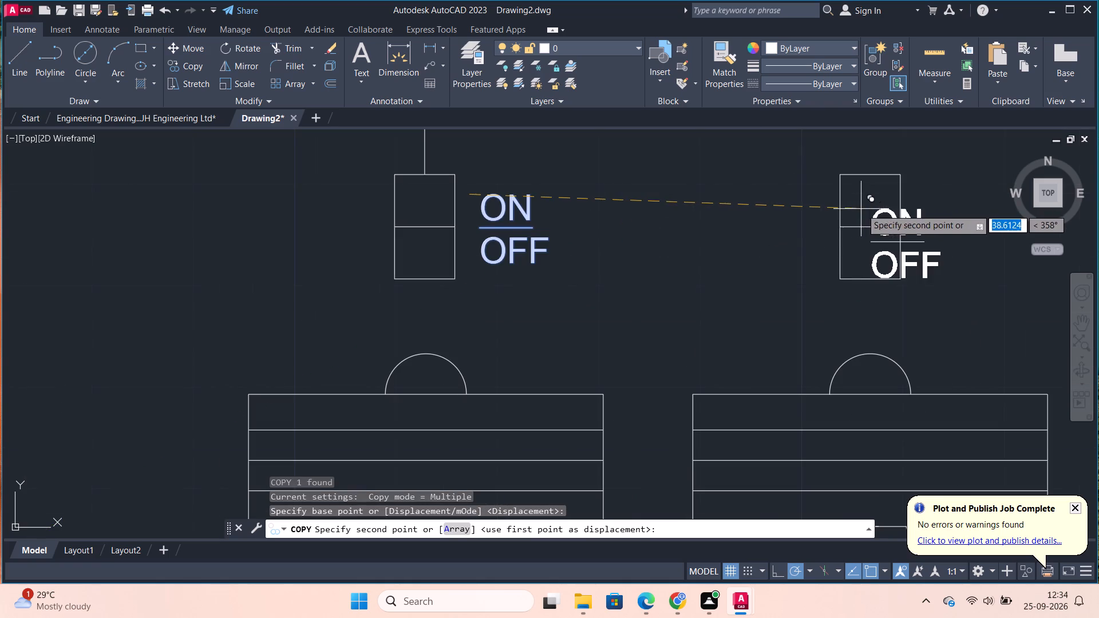
middle_drag(906, 199, 686, 191)
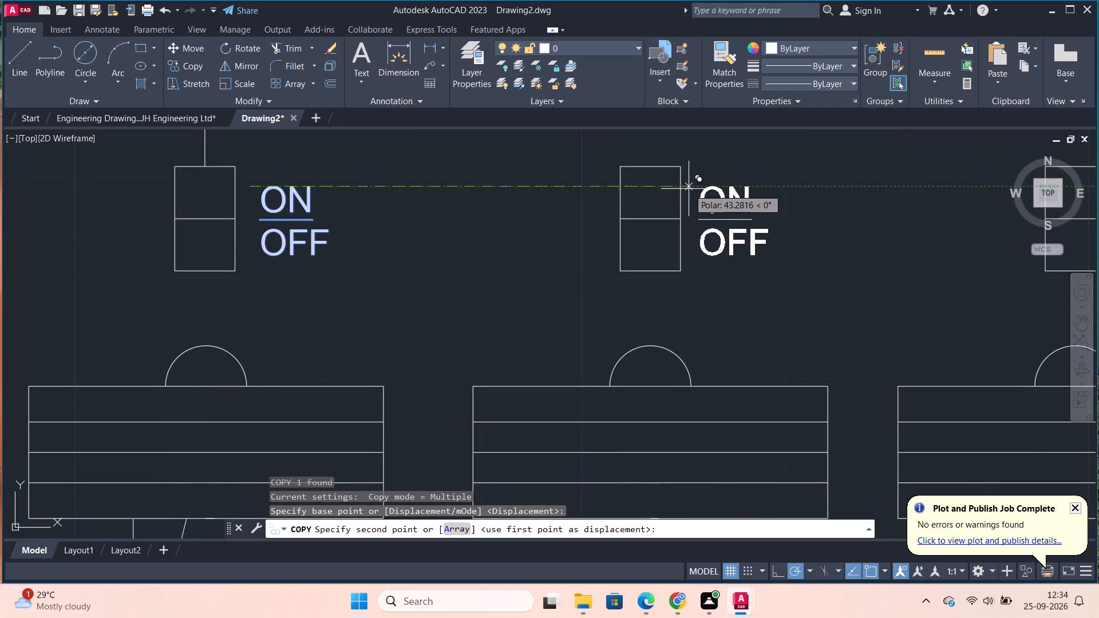
Place copies of the ON/OFF label beside the second and third small rectangles, about 43.3 and 84.8 units horizontally from the original.
click(689, 189)
scroll(805, 196, down, 2)
middle_drag(797, 200, 649, 200)
scroll(845, 202, up, 2)
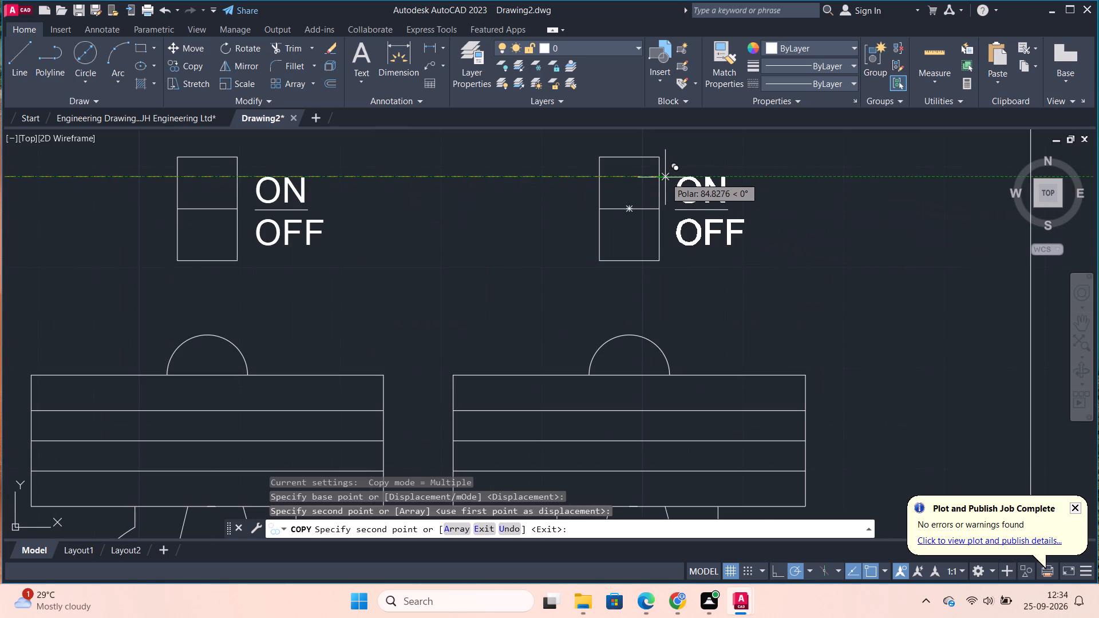
click(665, 177)
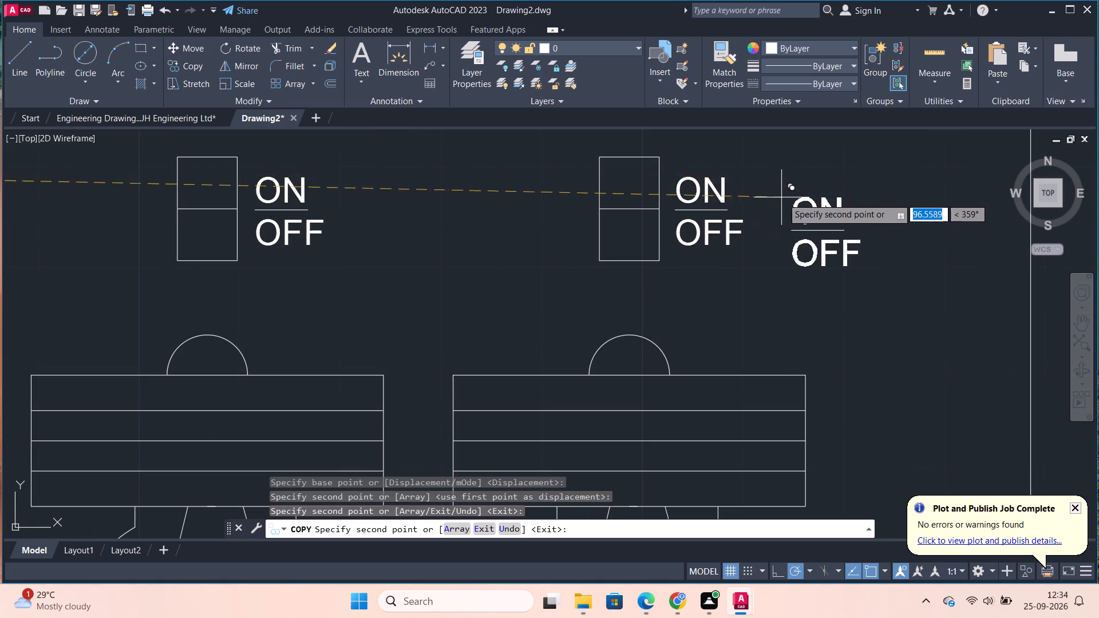
scroll(788, 207, down, 3)
key(Escape)
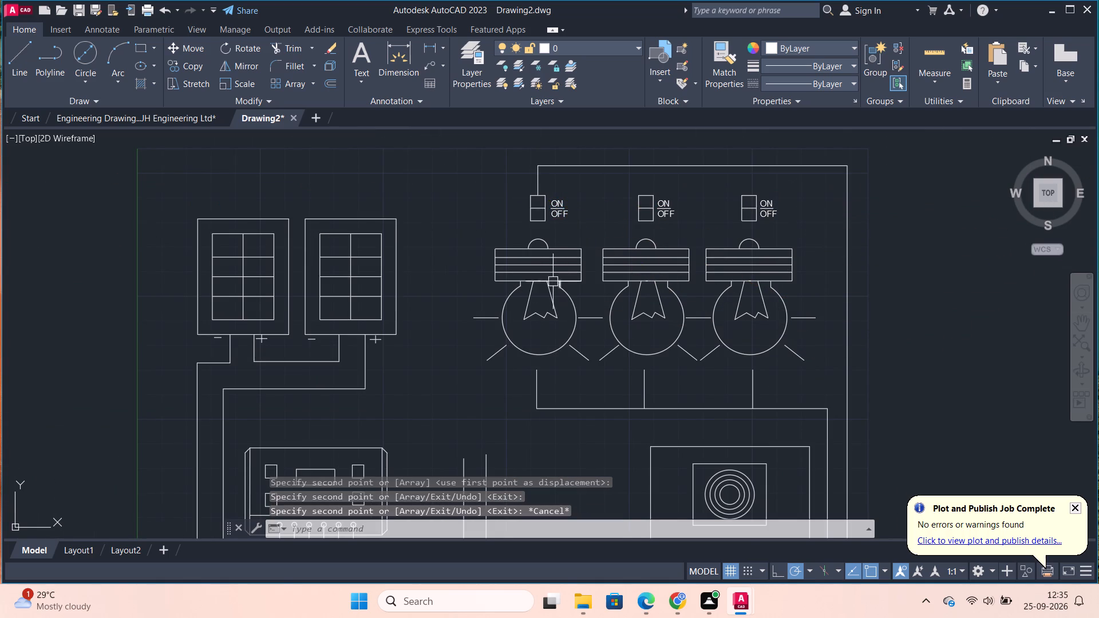
Examine the whole layout and check the ON/OFF labels beside the switches above the bulbs.
scroll(422, 260, down, 1)
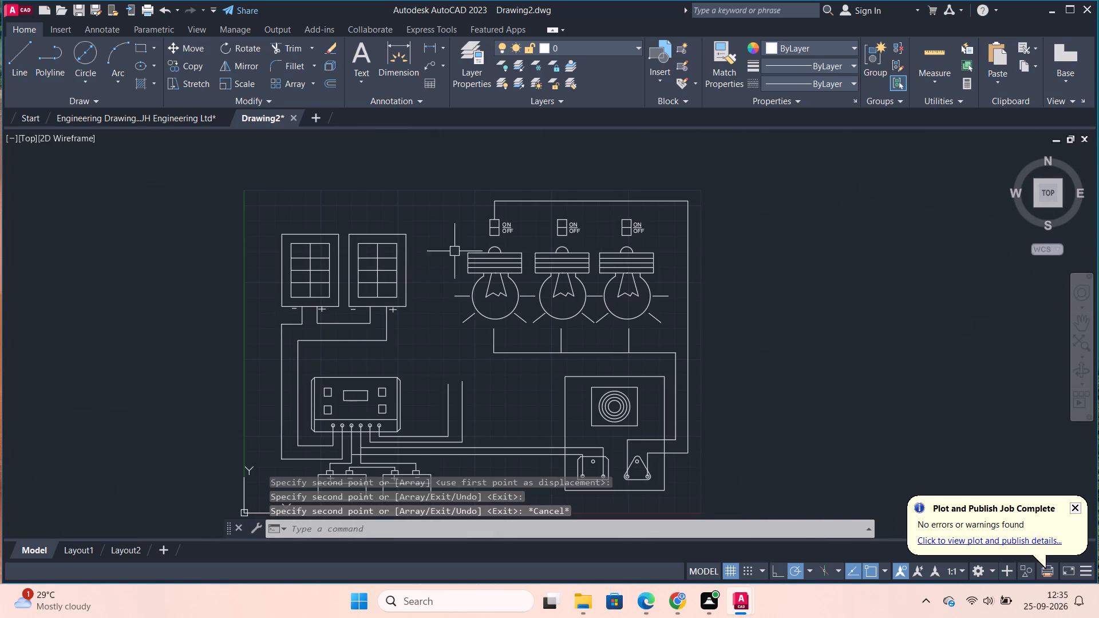
scroll(485, 324, down, 1)
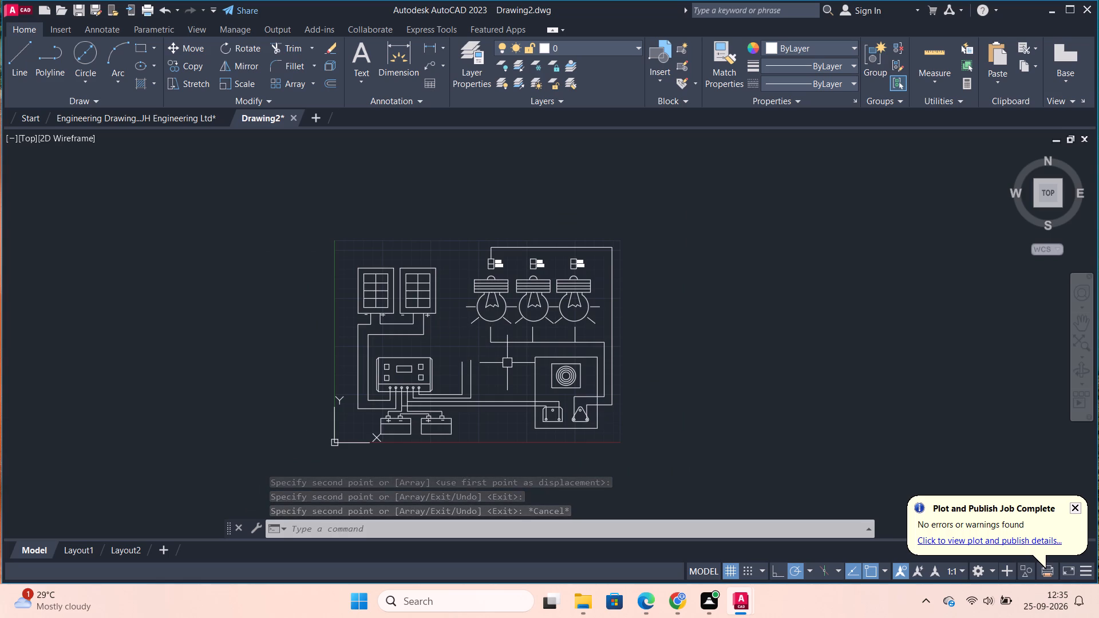
scroll(507, 363, up, 1)
middle_drag(522, 363, 683, 400)
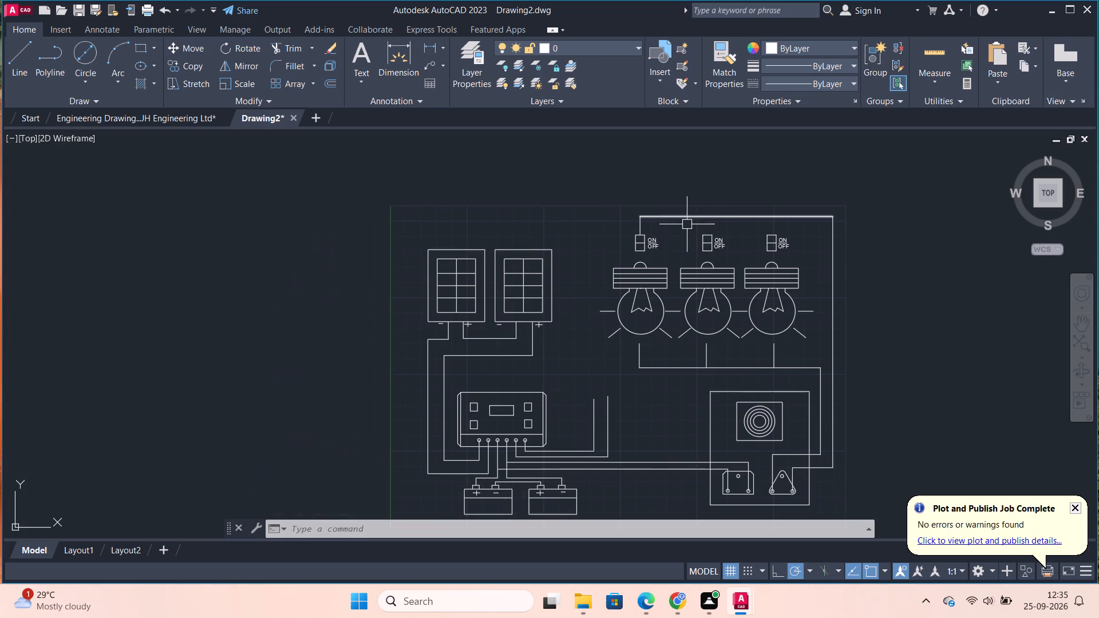
scroll(684, 236, up, 2)
scroll(627, 253, up, 2)
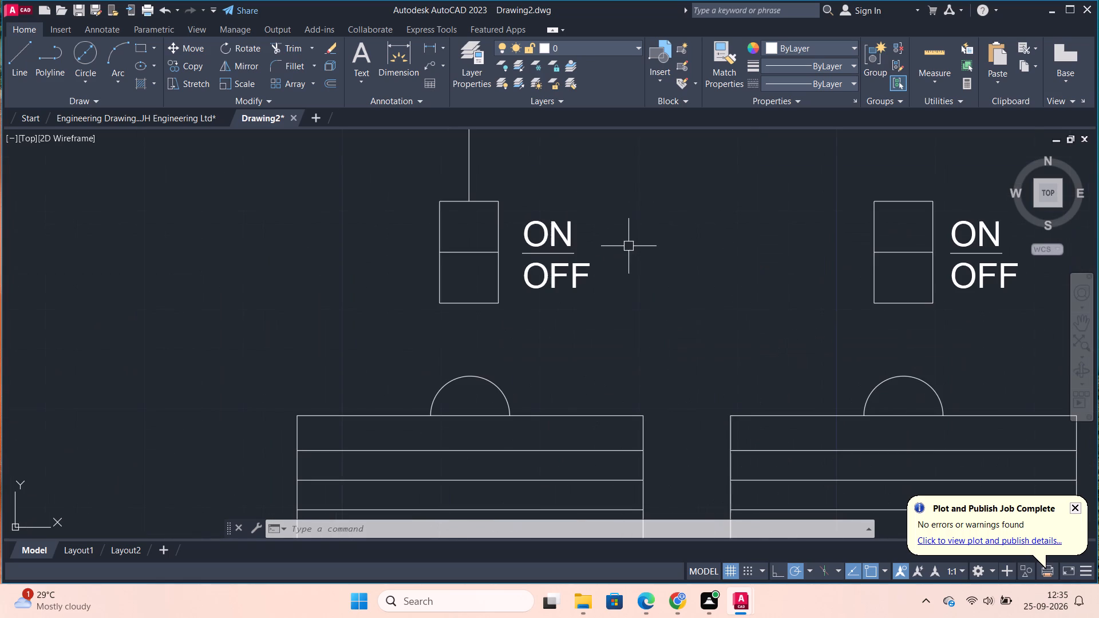
scroll(592, 192, down, 3)
scroll(662, 258, down, 1)
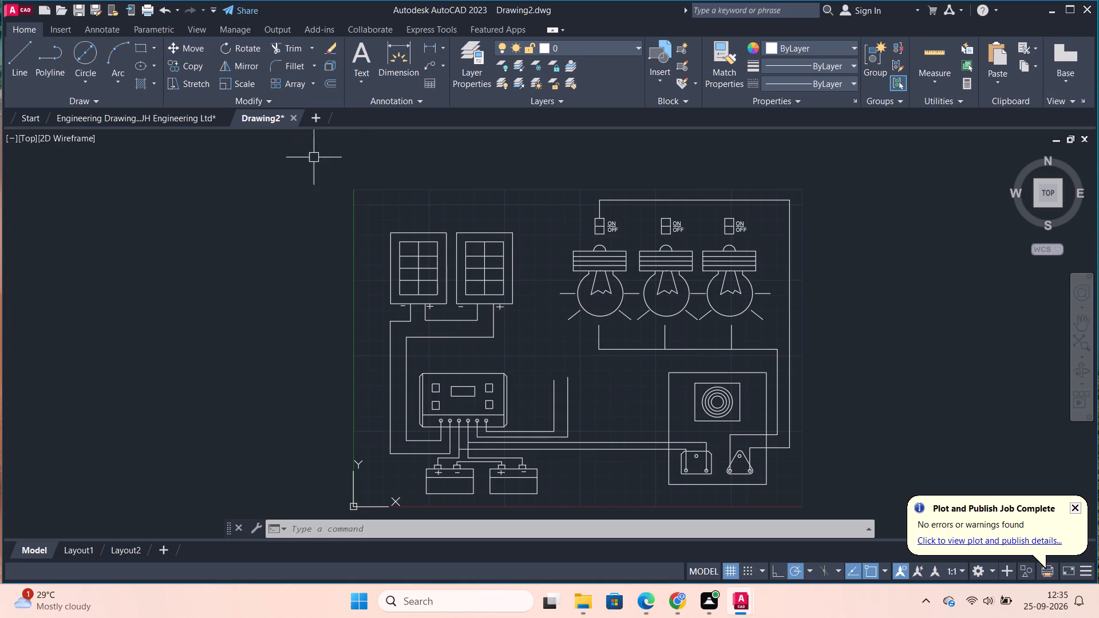
Add the multiline text "12 V" at height 4 just above the first paned rectangle.
text(MT)
key(Return)
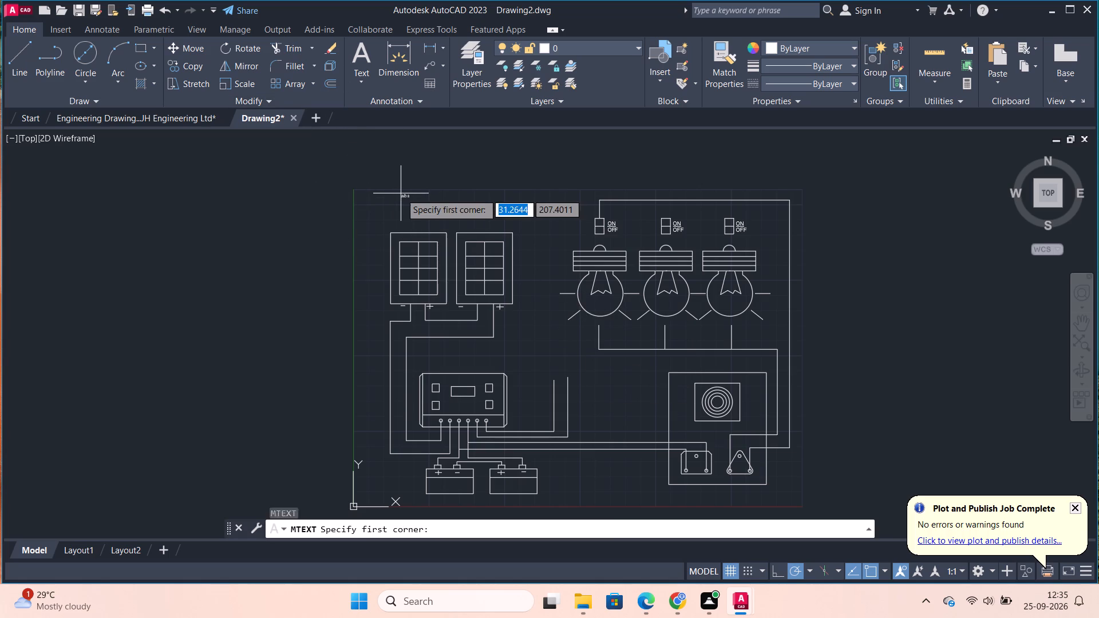
click(394, 211)
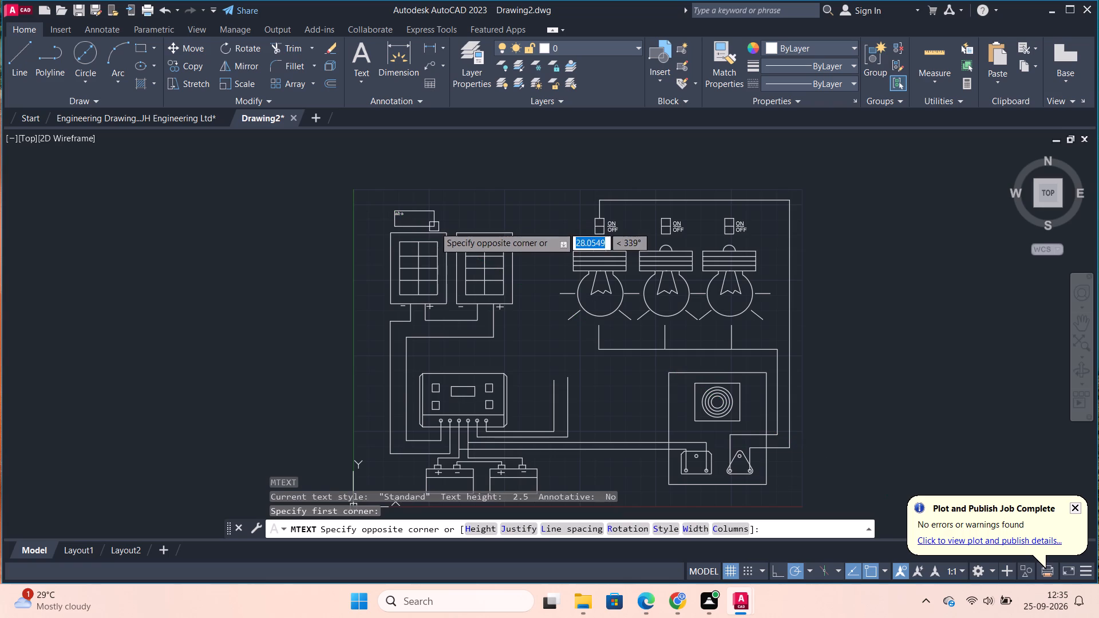
click(438, 224)
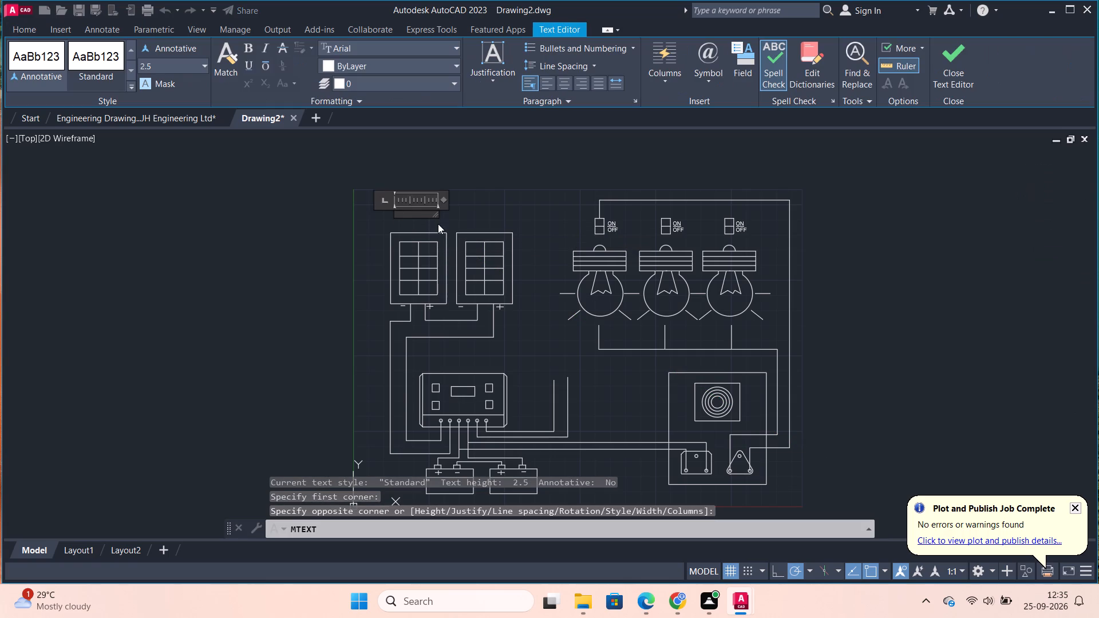
click(207, 65)
click(163, 77)
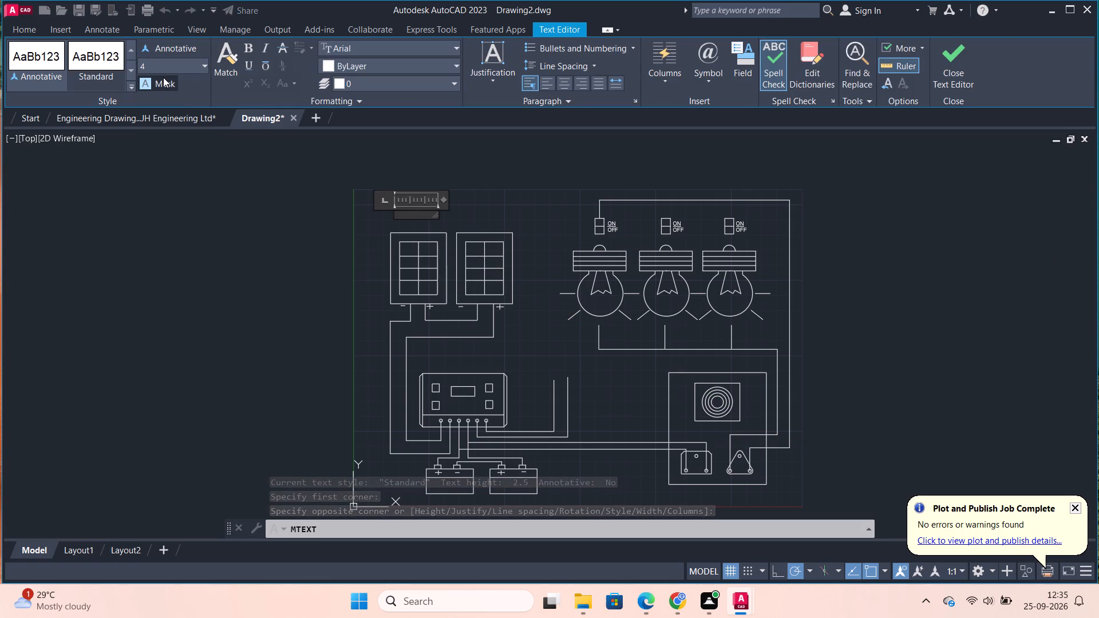
text(12)
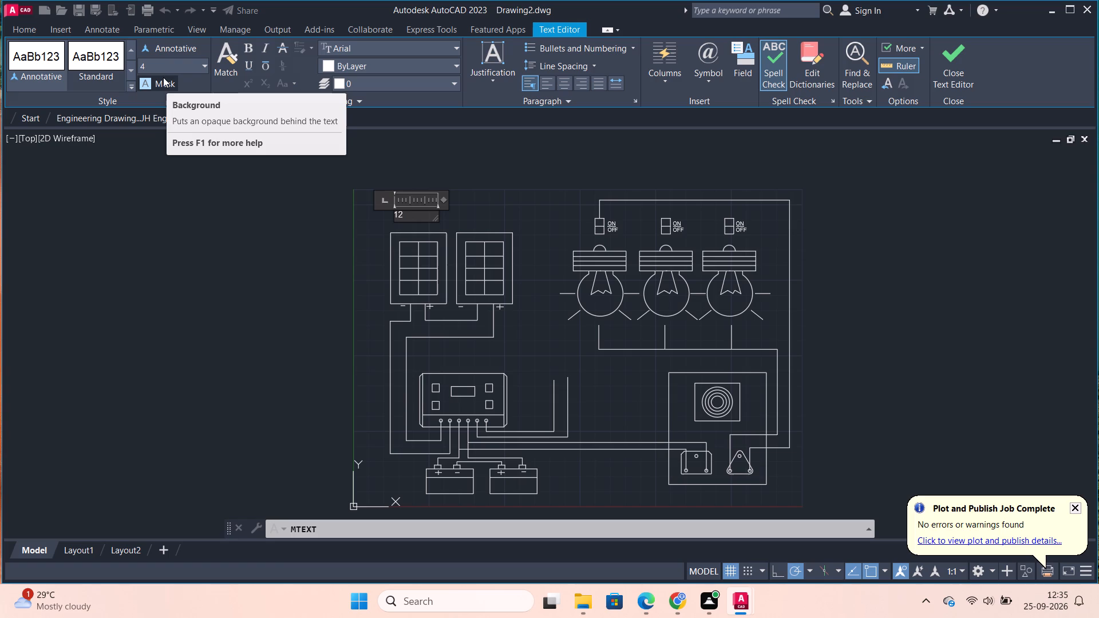
key(space)
text(V)
click(963, 62)
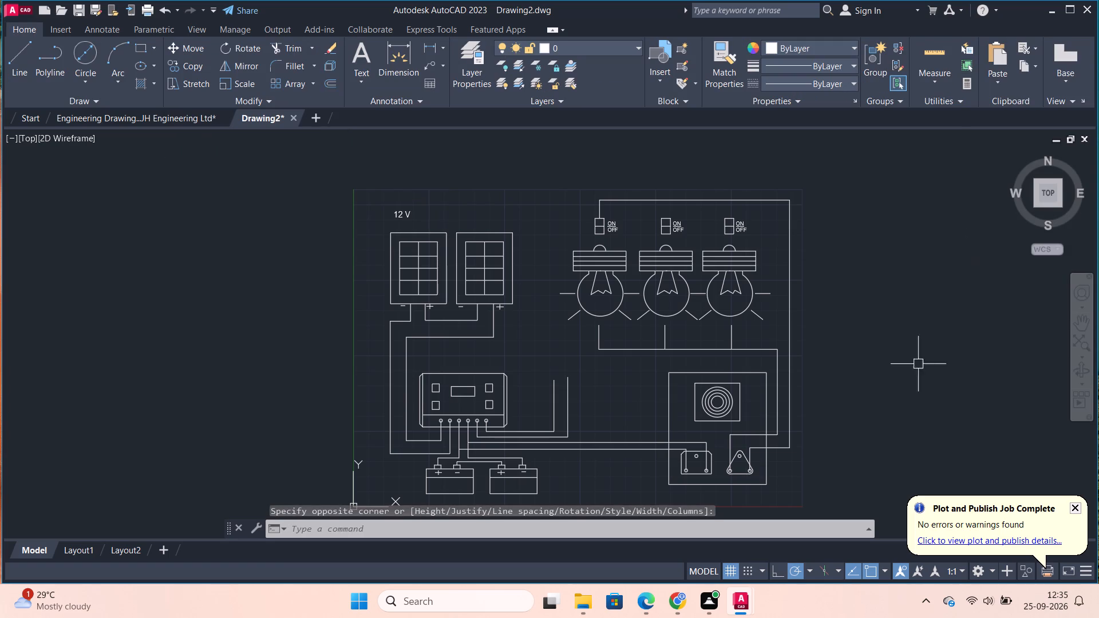
Move the 12 V label so it sits roughly centred above the first paned rectangle.
scroll(405, 219, down, 1)
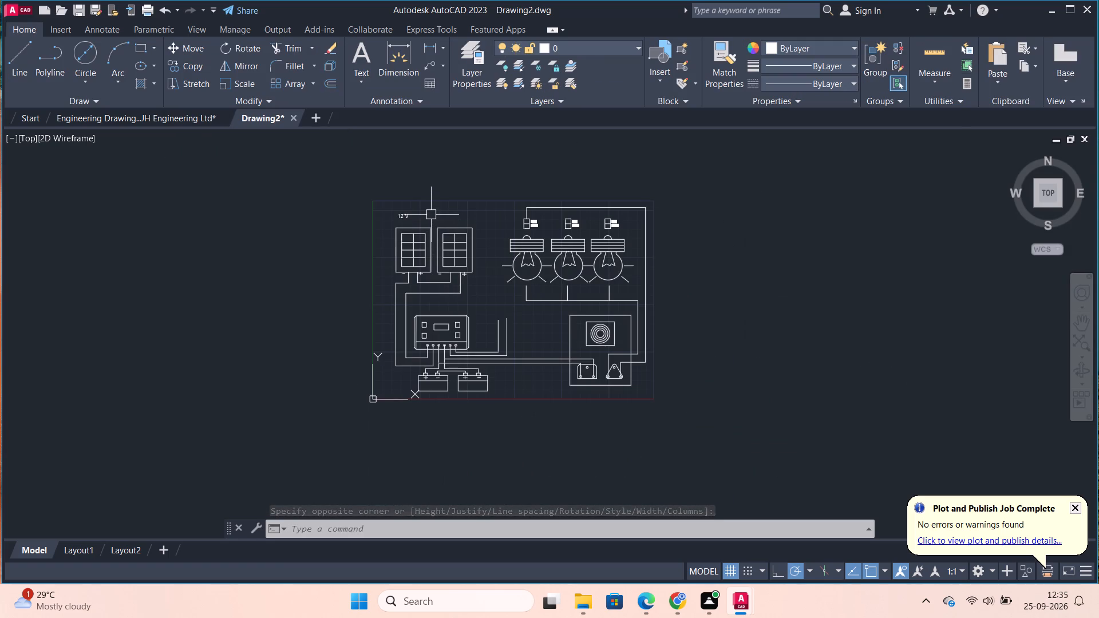
scroll(430, 221, up, 2)
middle_drag(460, 205, 500, 209)
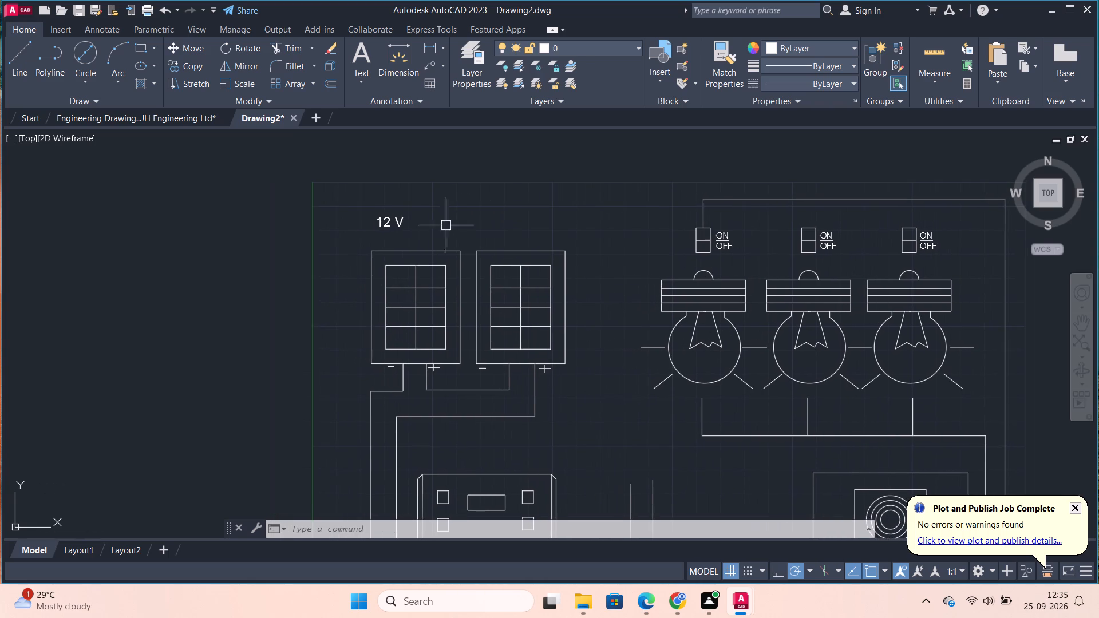
click(384, 213)
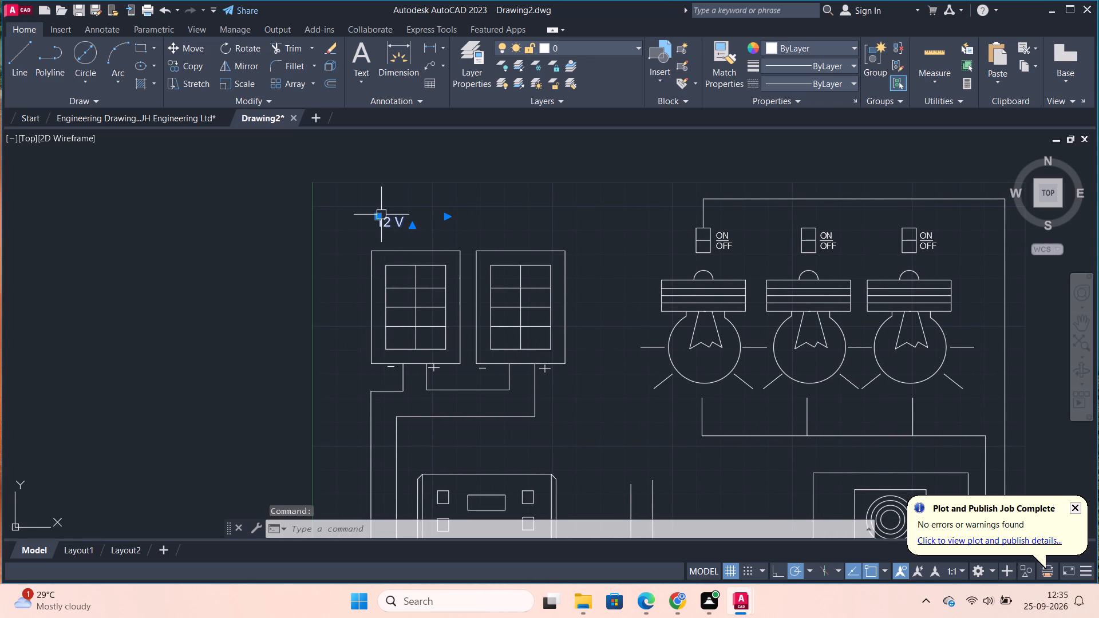
click(379, 215)
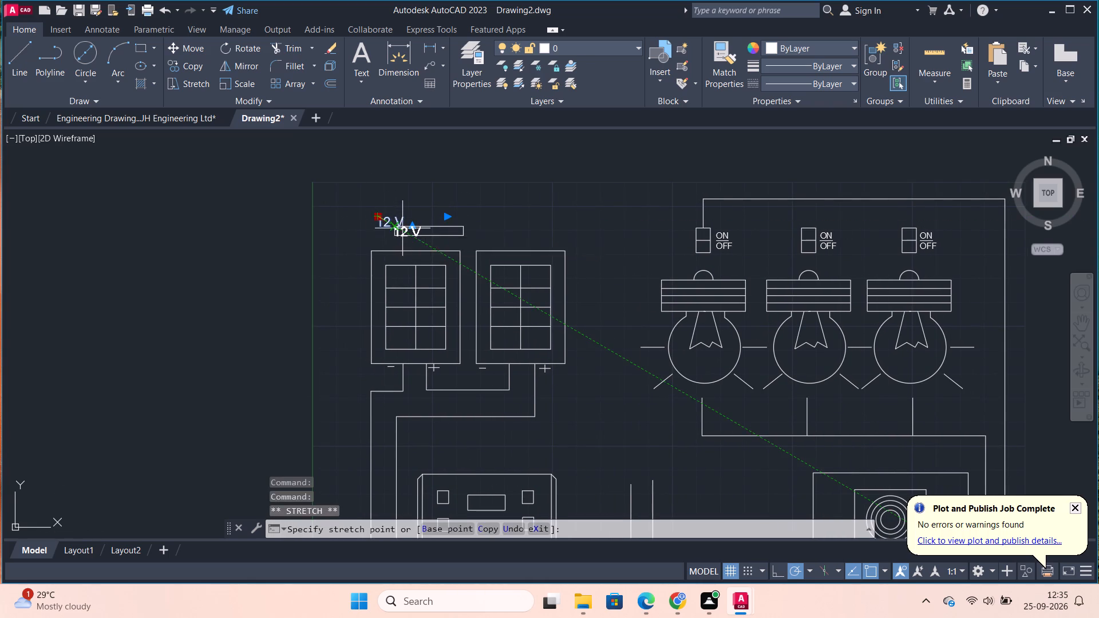
scroll(413, 229, up, 3)
click(371, 233)
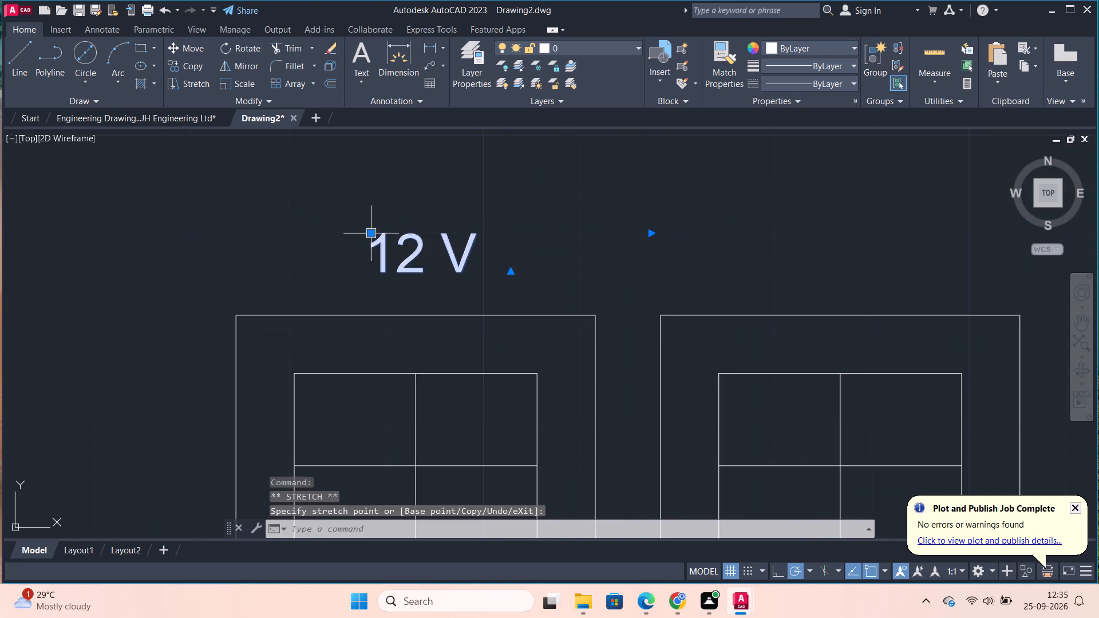
Paste a copy of the 12 V label above the second paned rectangle, nearly level with the first label.
key(ctrl+c)
key(ctrl+v)
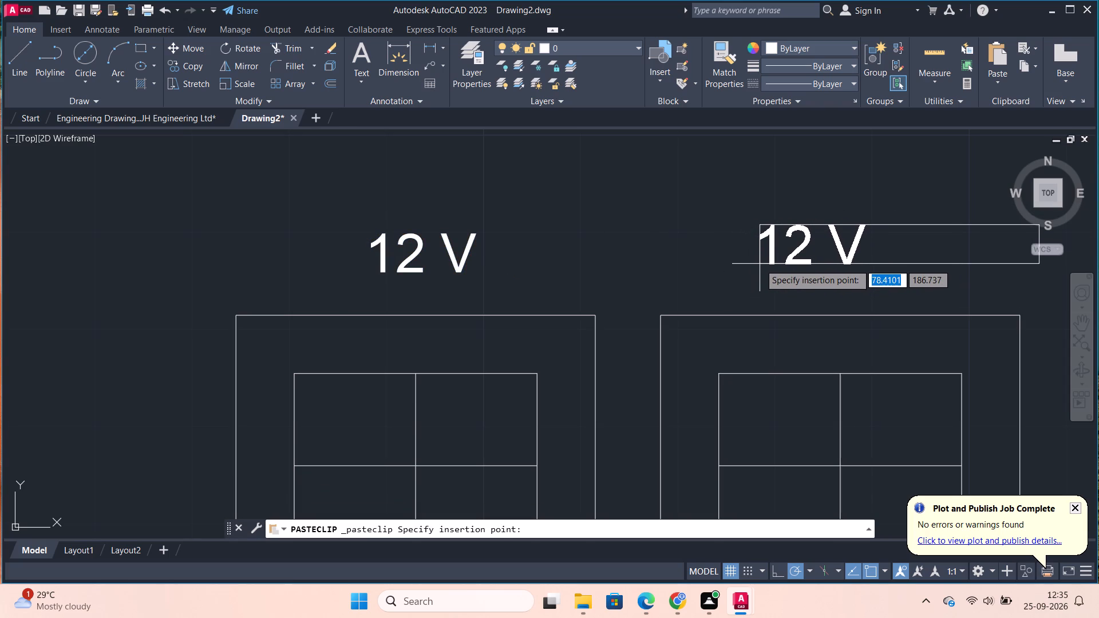
click(747, 270)
Add the multiline text "CHARGE CONTROLLER" at height 8, starting just above the six-terminal box.
scroll(740, 247, down, 1)
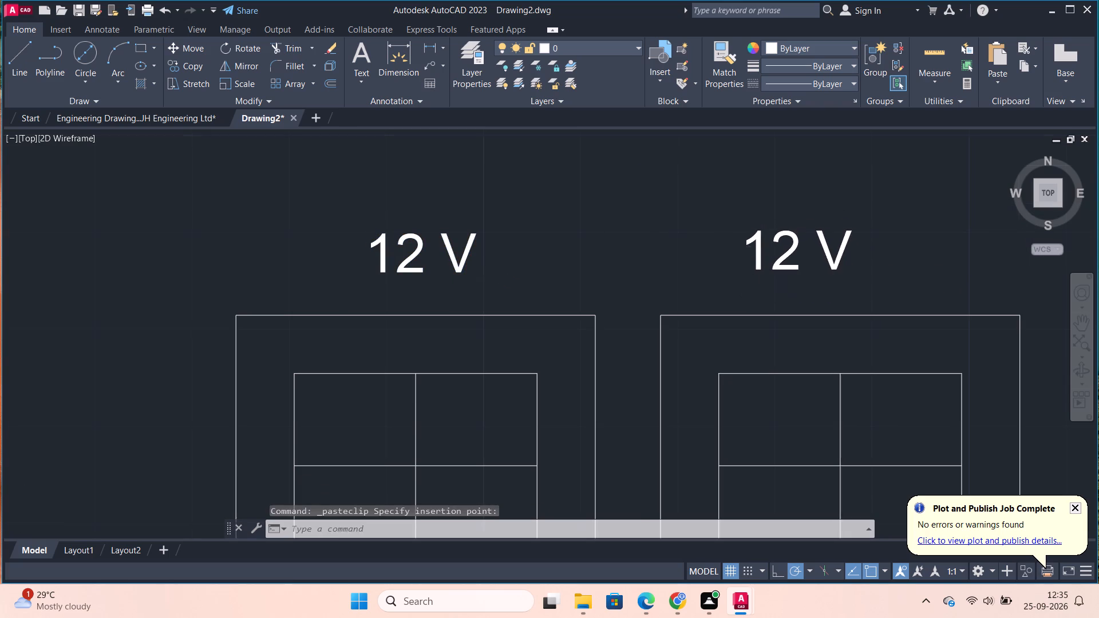
scroll(740, 247, down, 2)
scroll(824, 293, down, 1)
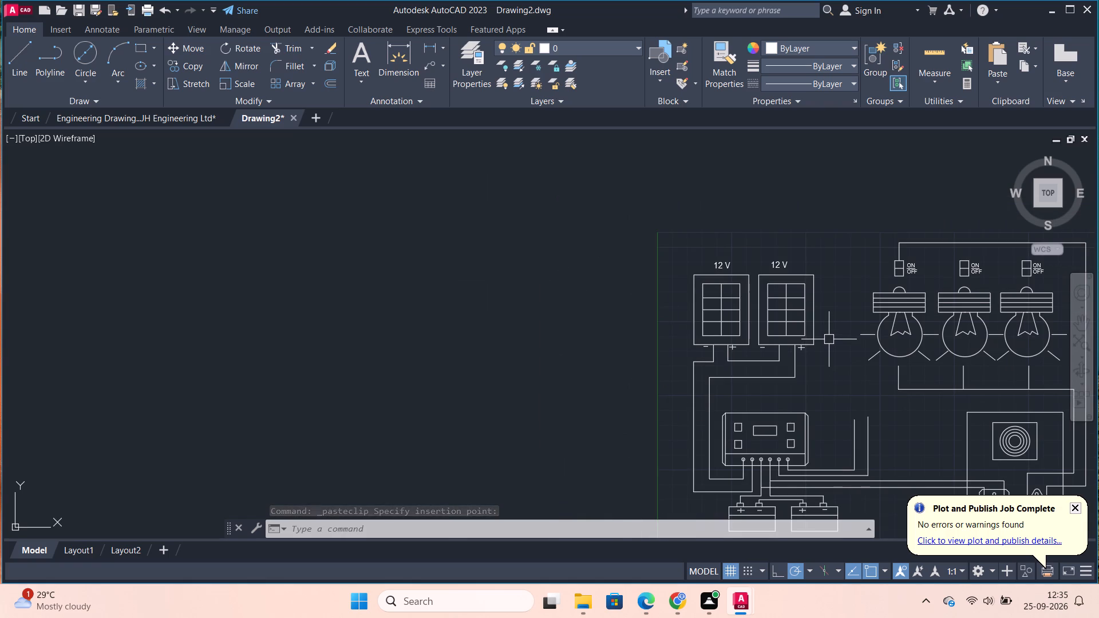
middle_drag(816, 334, 797, 271)
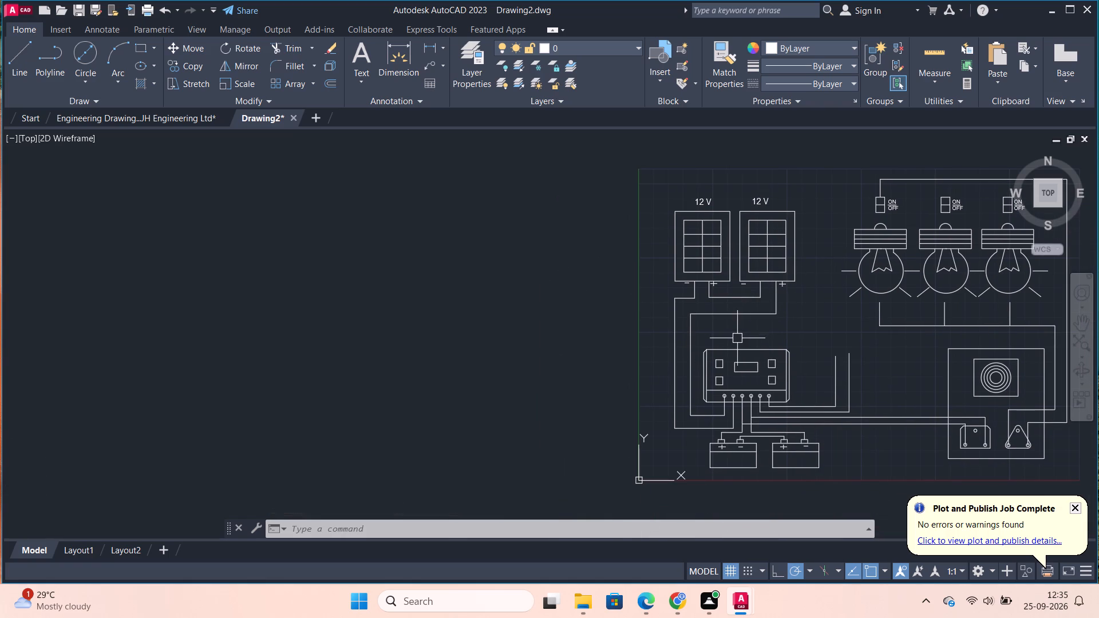
key(t)
key(Return)
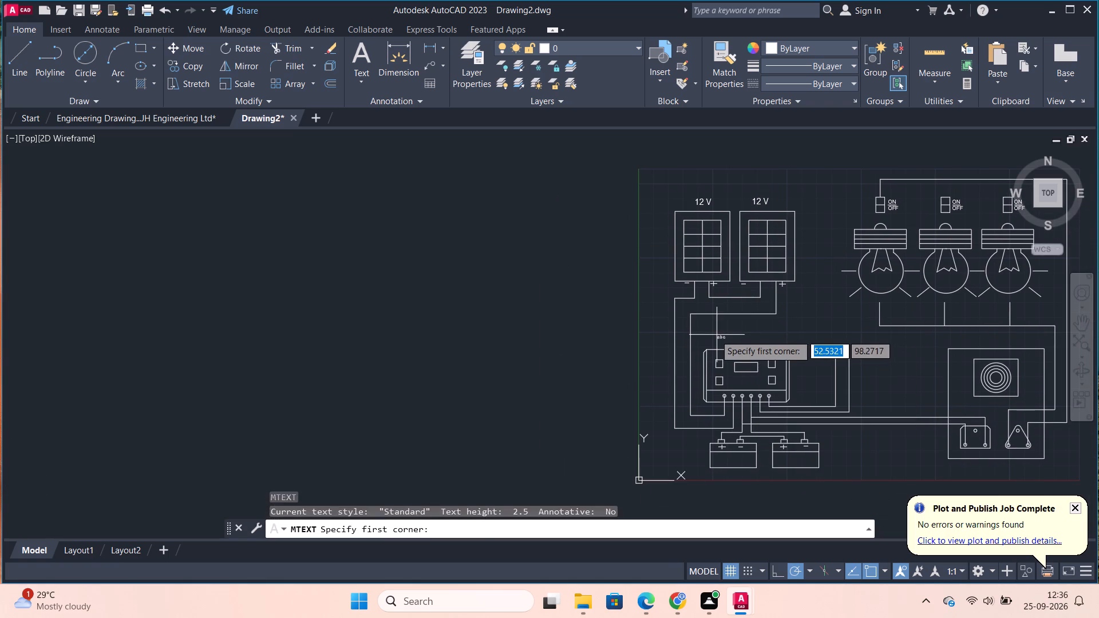
scroll(710, 334, up, 2)
click(699, 325)
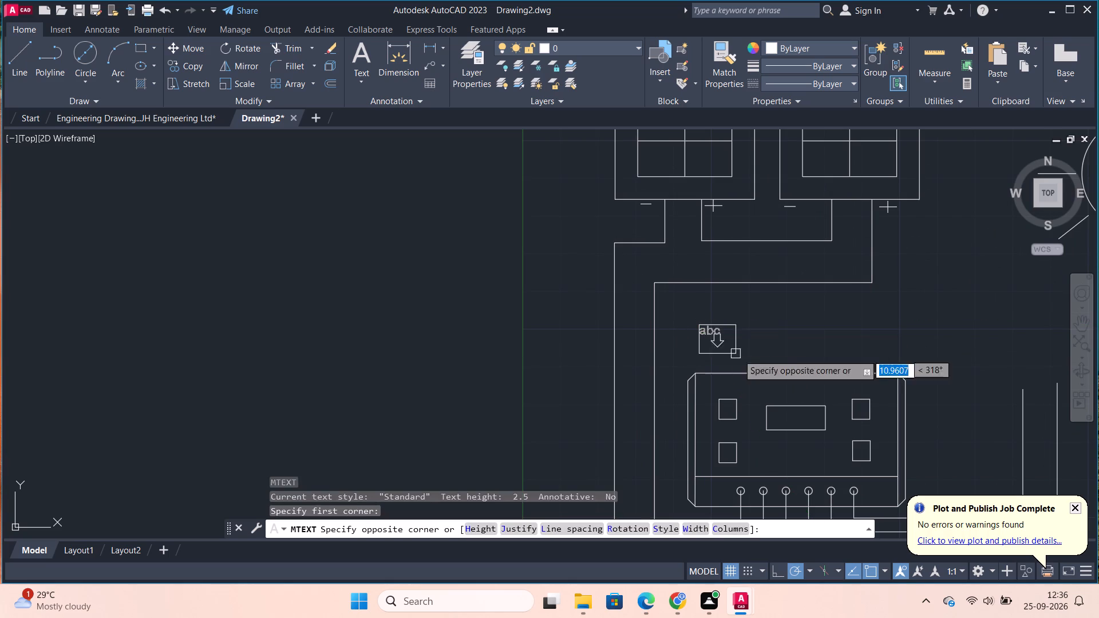
click(882, 358)
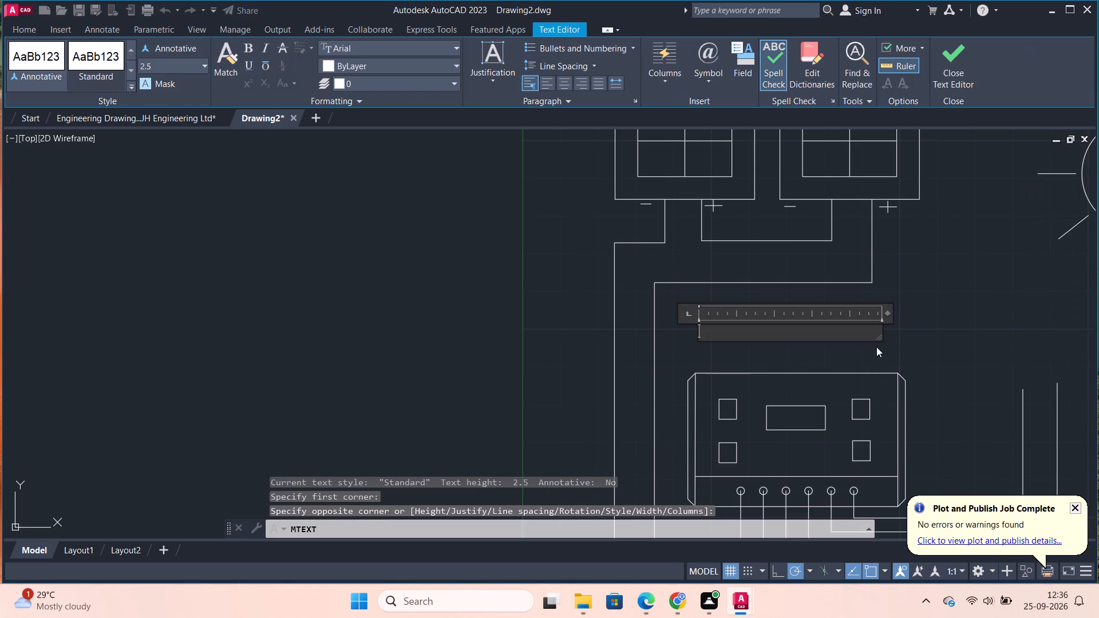
click(201, 64)
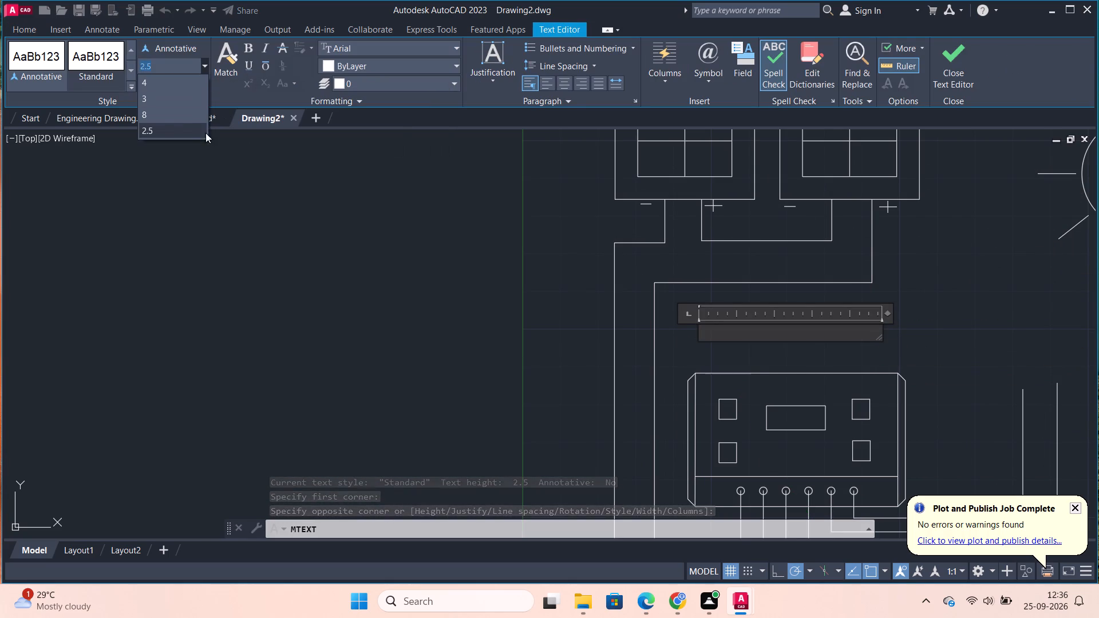
click(147, 114)
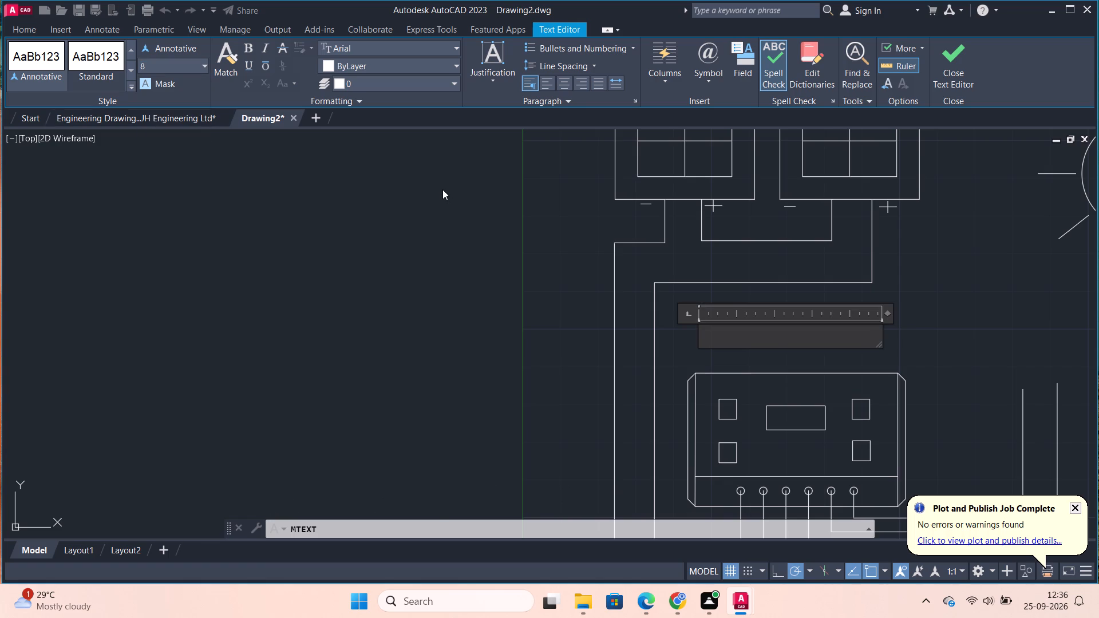
text(CHARGE)
key(space)
text(CON)
key(t)
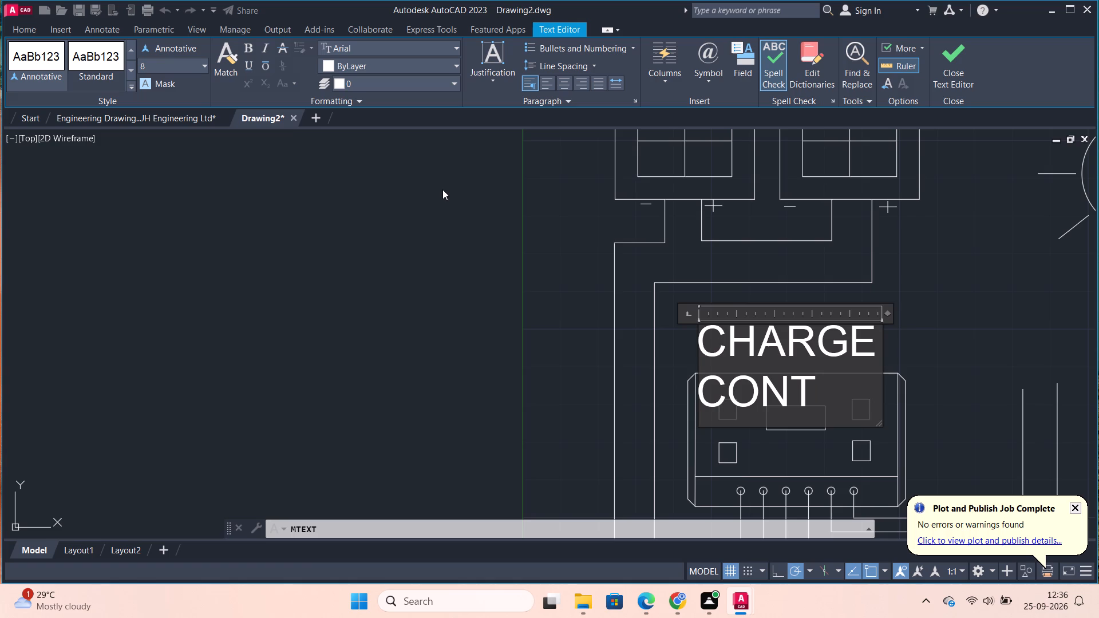
text(ROLLER)
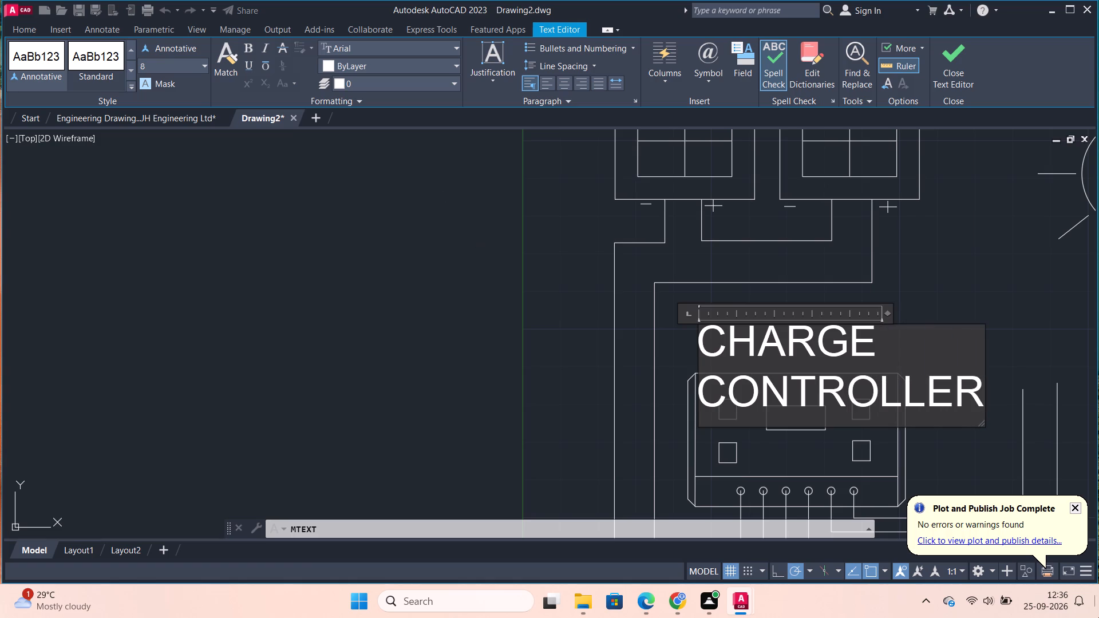
click(956, 65)
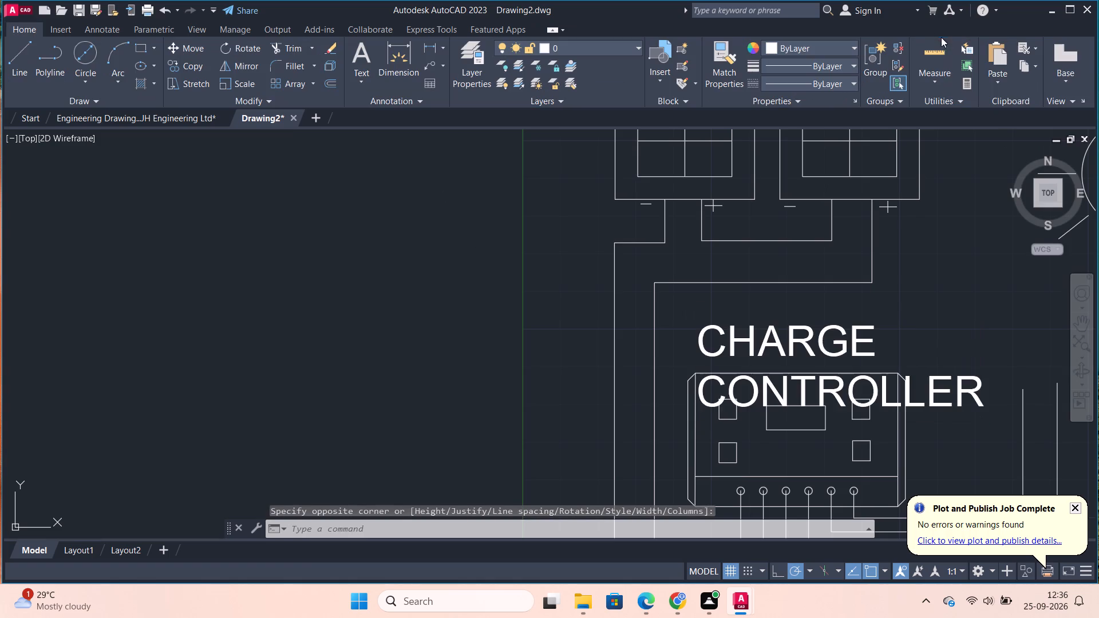
scroll(940, 204, down, 1)
middle_drag(954, 282, 828, 212)
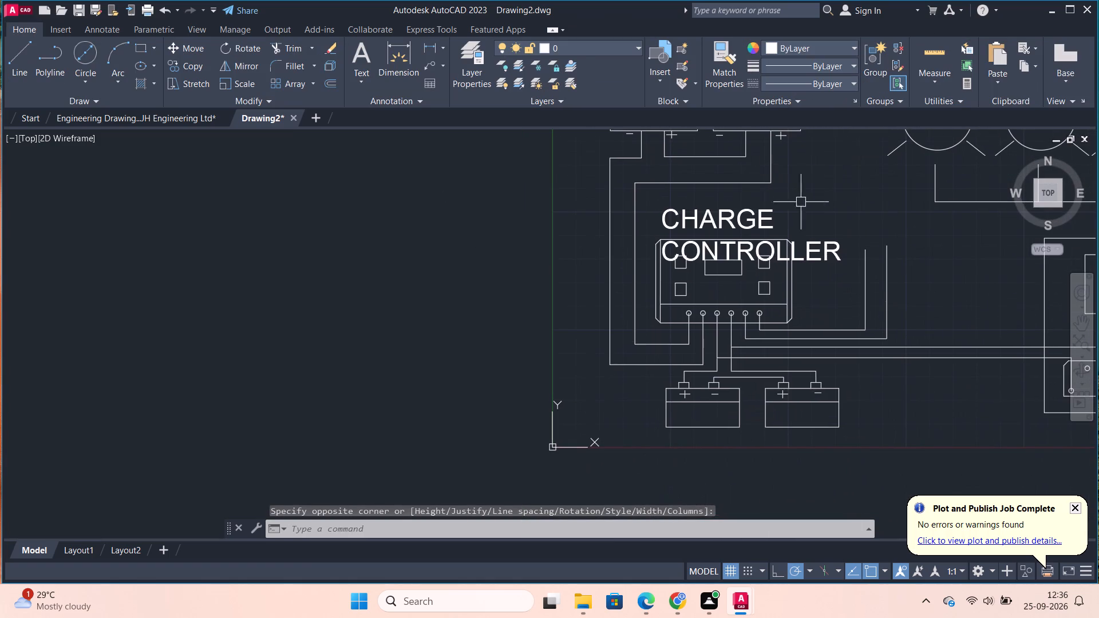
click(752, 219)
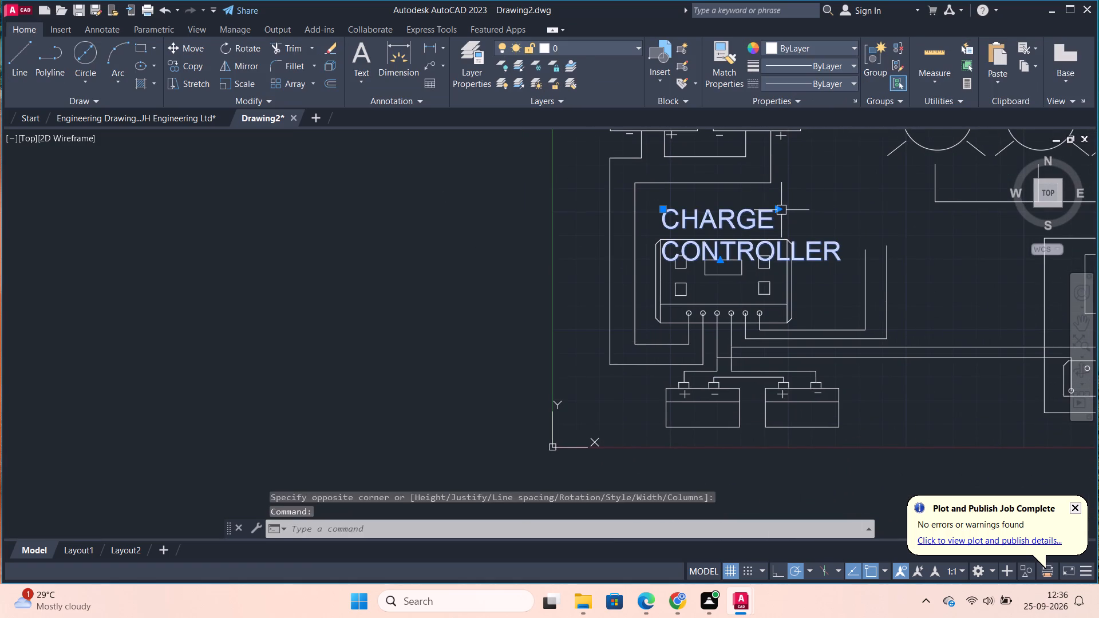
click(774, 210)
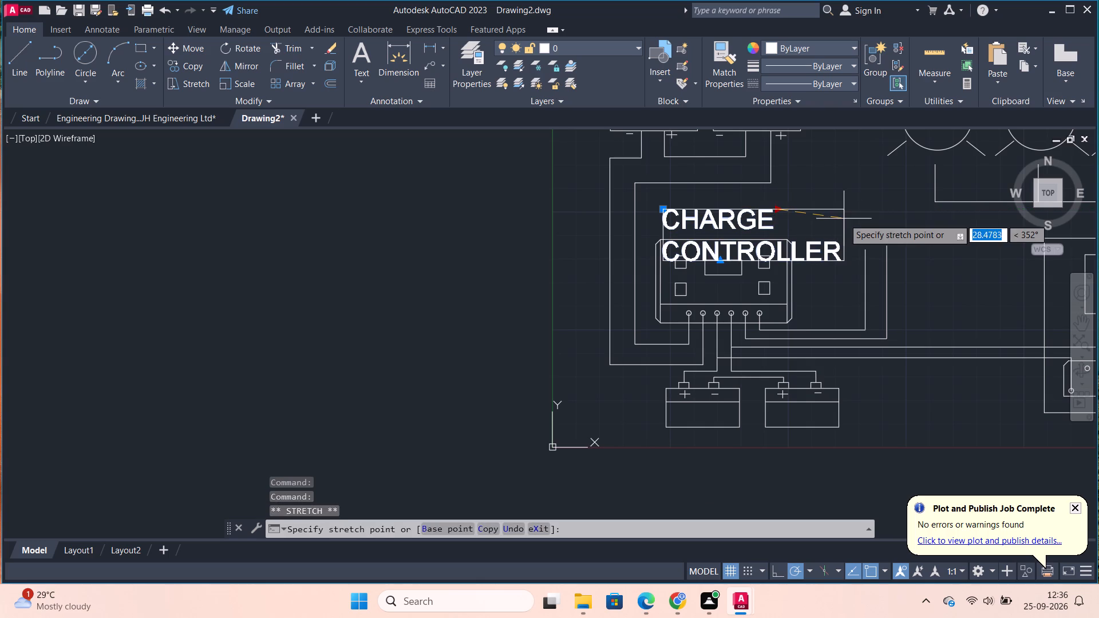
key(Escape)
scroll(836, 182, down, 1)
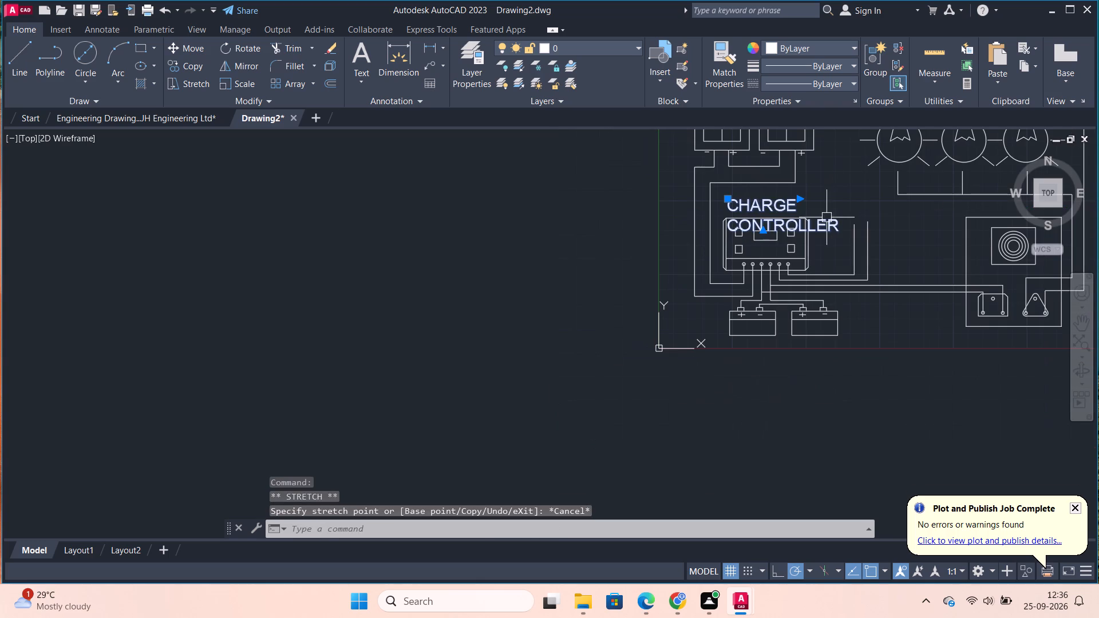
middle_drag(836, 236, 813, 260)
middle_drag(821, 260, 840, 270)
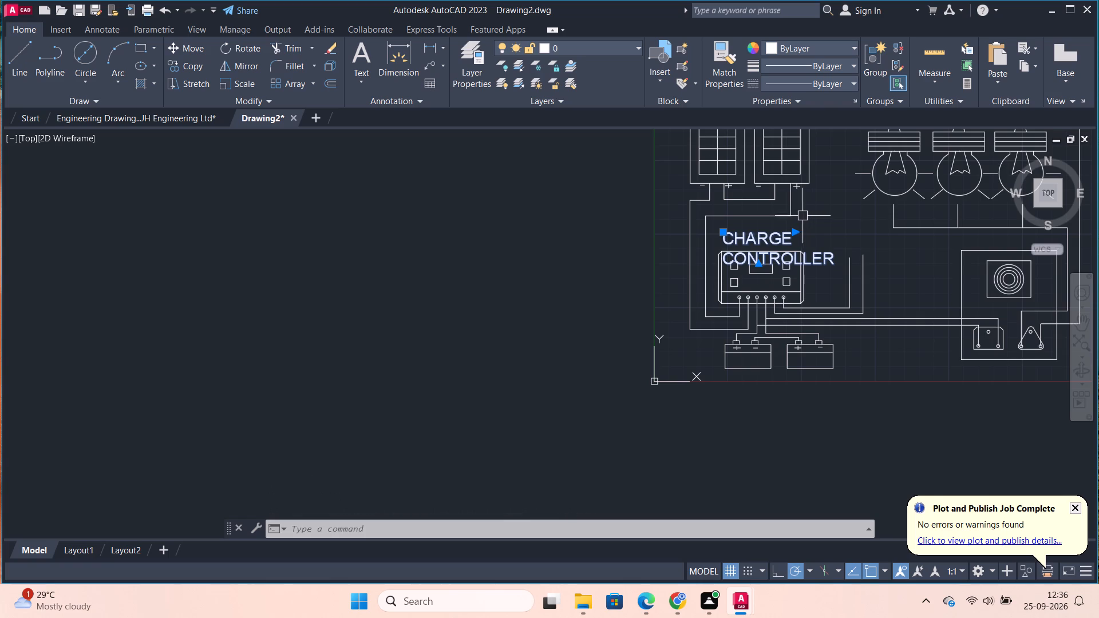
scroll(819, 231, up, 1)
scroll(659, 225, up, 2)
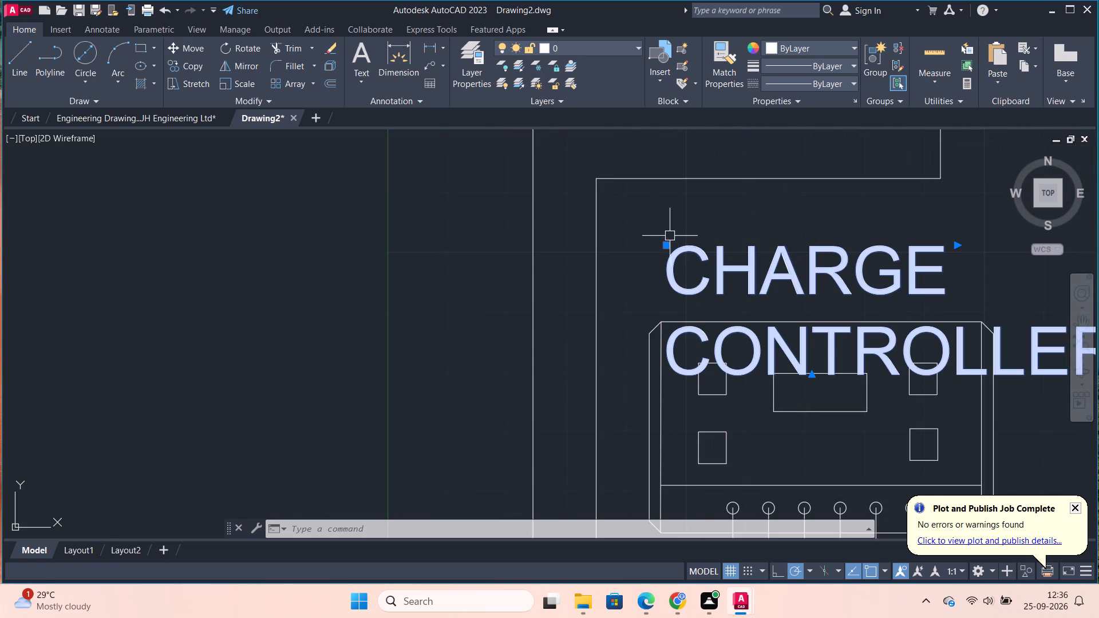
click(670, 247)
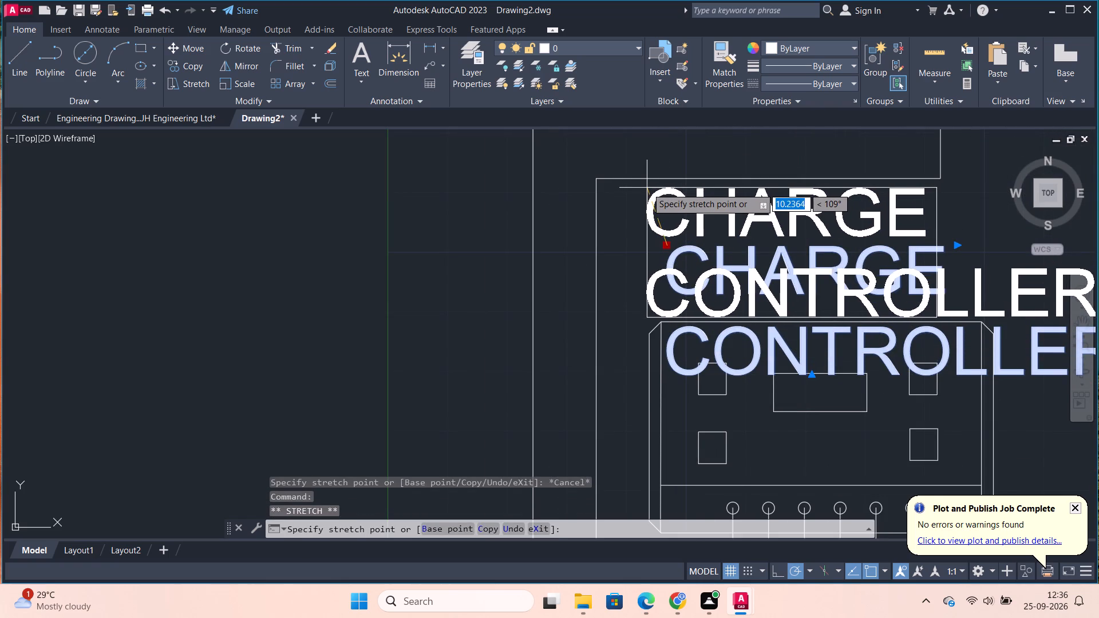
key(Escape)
Set the text height of the entire CHARGE CONTROLLER label to 4.
double_click(757, 262)
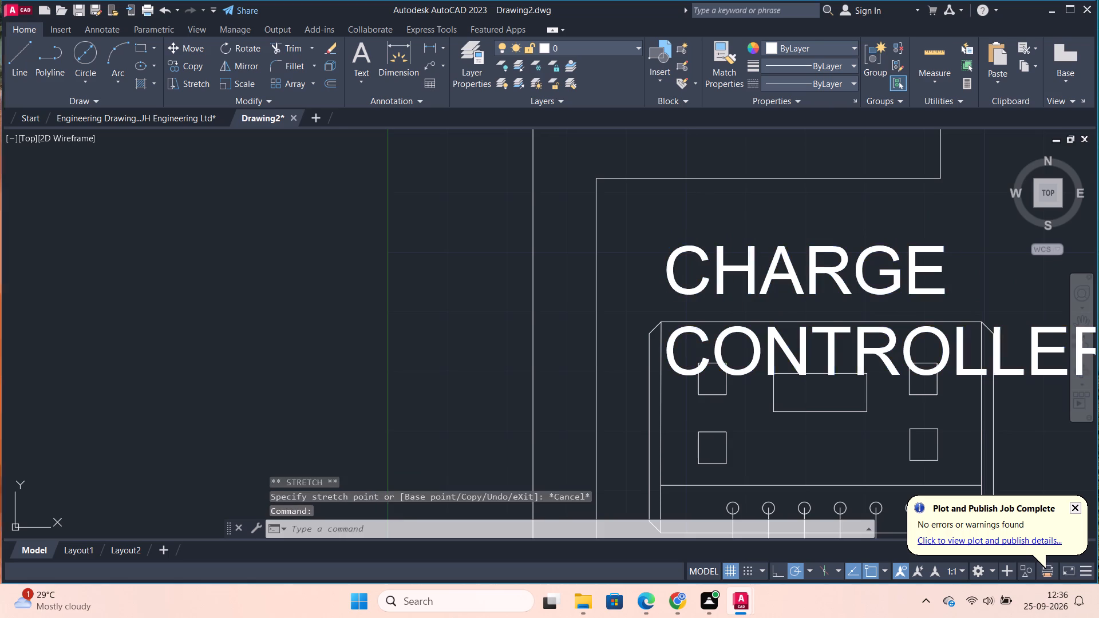
click(204, 65)
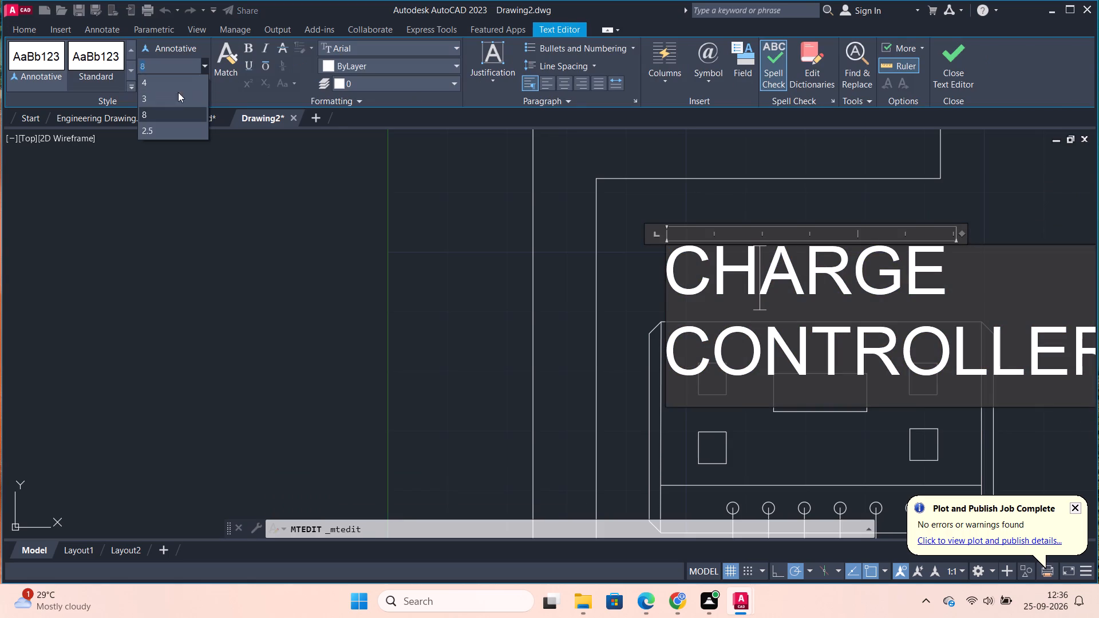
click(160, 80)
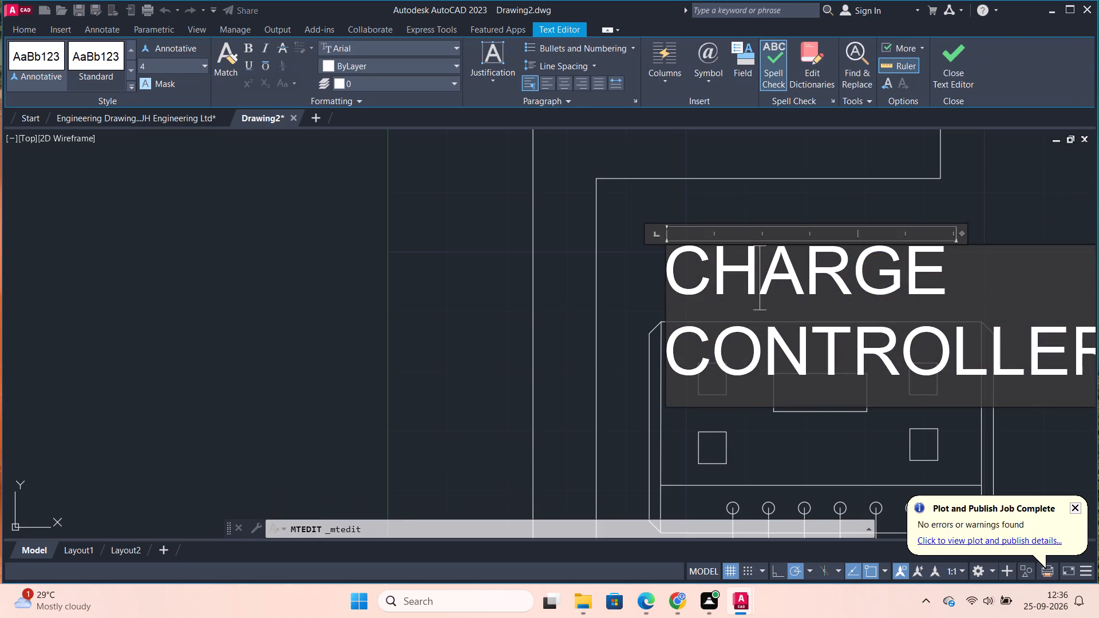
scroll(1012, 362, down, 2)
drag(1047, 363, 934, 343)
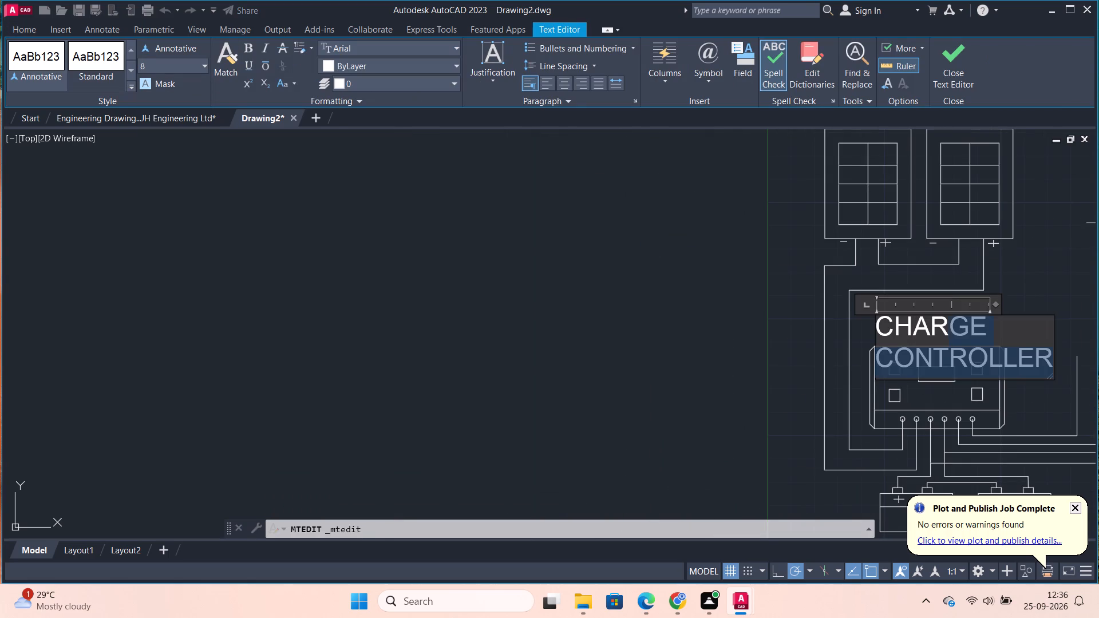
drag(934, 343, 869, 320)
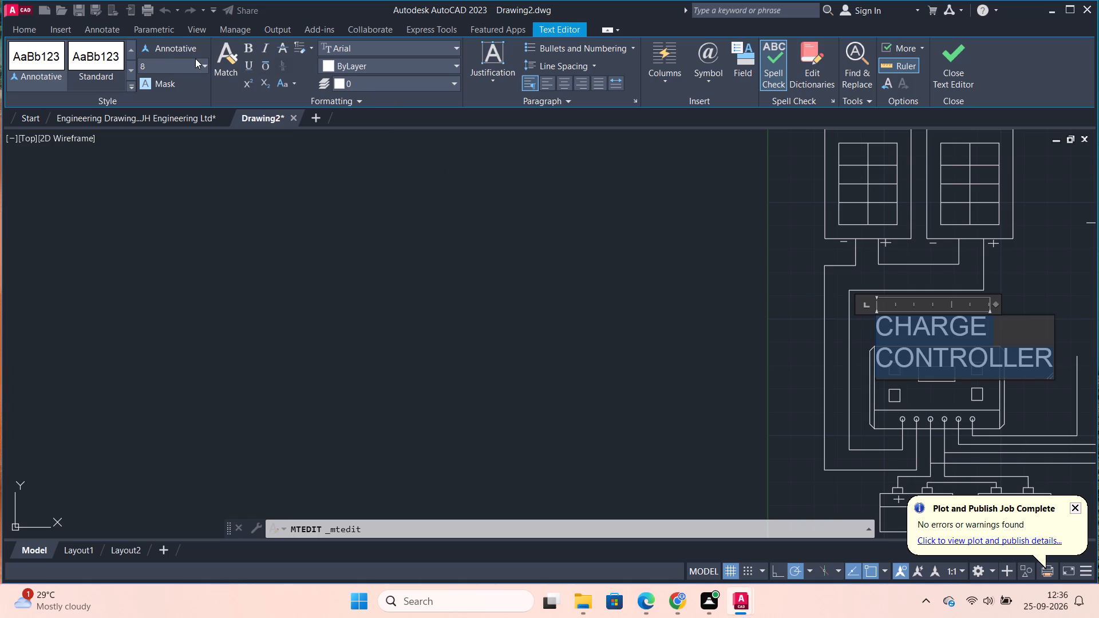
click(195, 58)
click(204, 61)
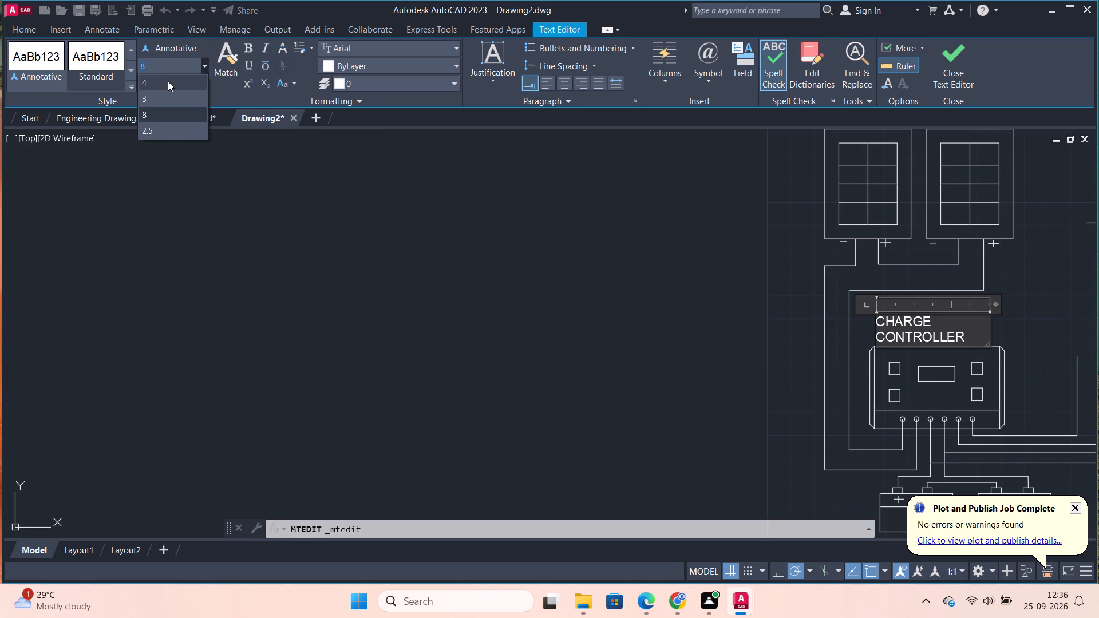
click(168, 81)
click(960, 65)
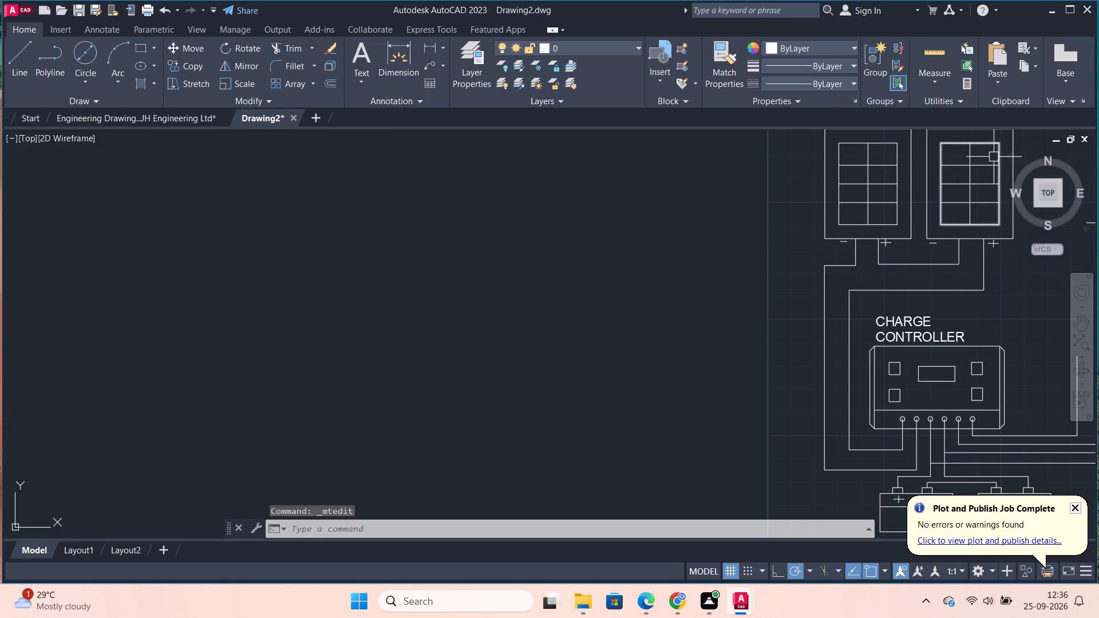
Widen the CHARGE CONTROLLER text frame to fit one line and move the label down just above the six-terminal box.
click(911, 334)
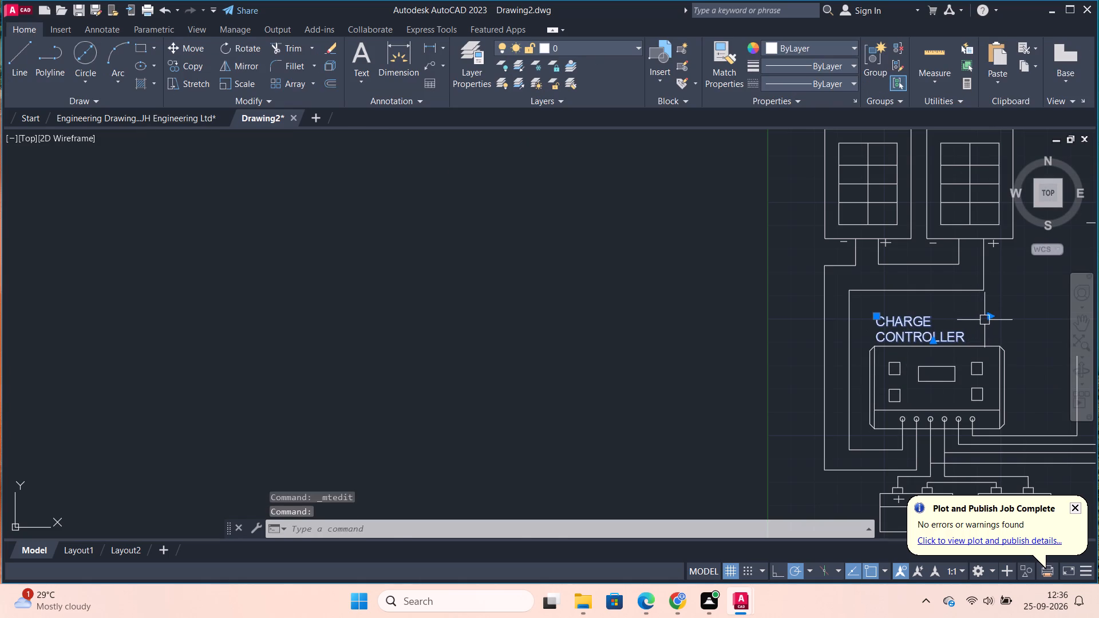
click(990, 318)
click(1033, 319)
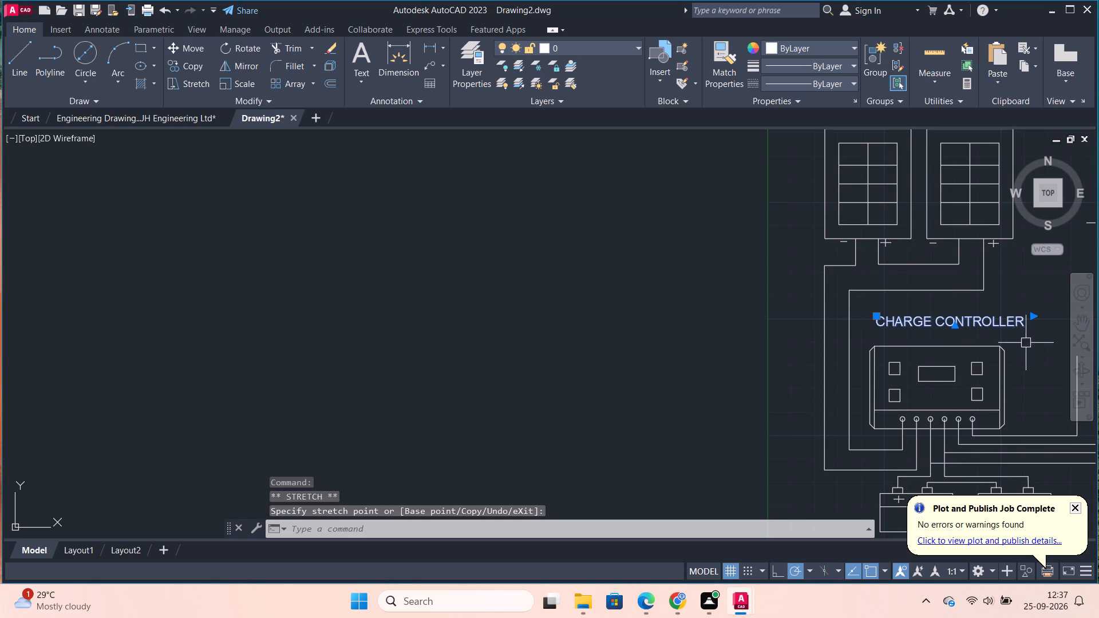
middle_drag(1026, 349, 866, 319)
click(715, 289)
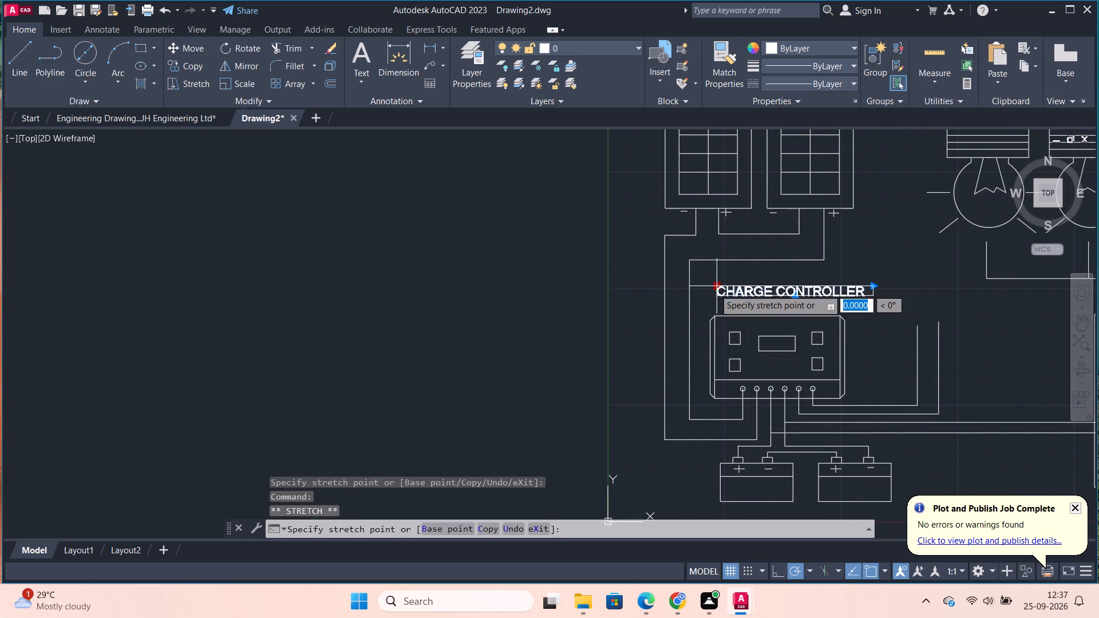
click(710, 296)
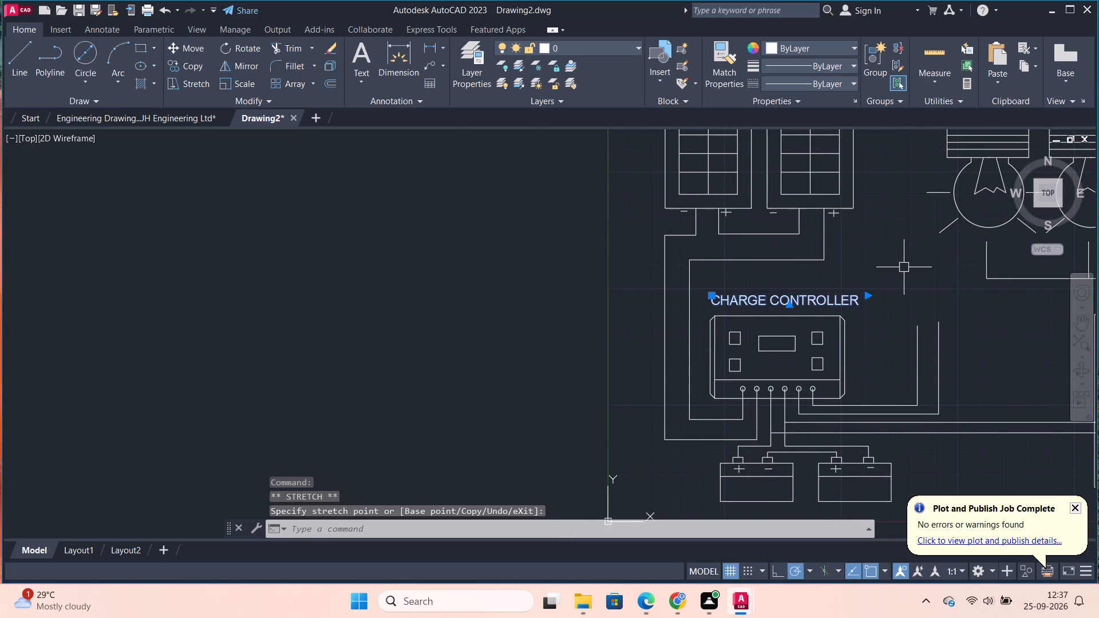
Paste a copy of the CHARGE CONTROLLER label just below the two batteries, starting near the first battery's left edge.
middle_drag(997, 369, 950, 278)
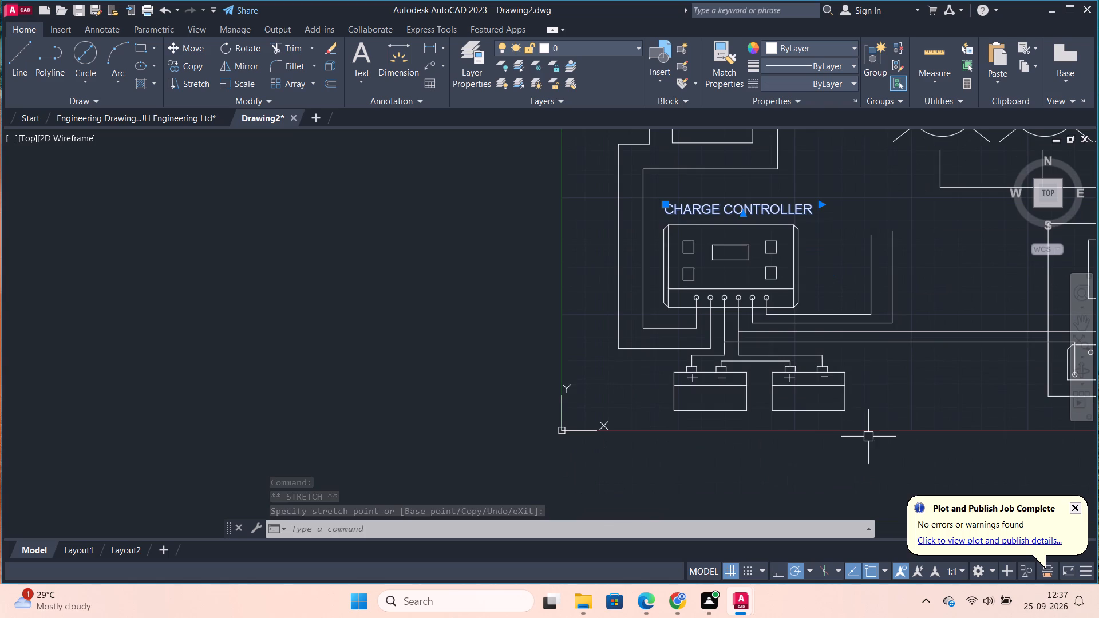
scroll(717, 428, up, 1)
scroll(754, 385, down, 2)
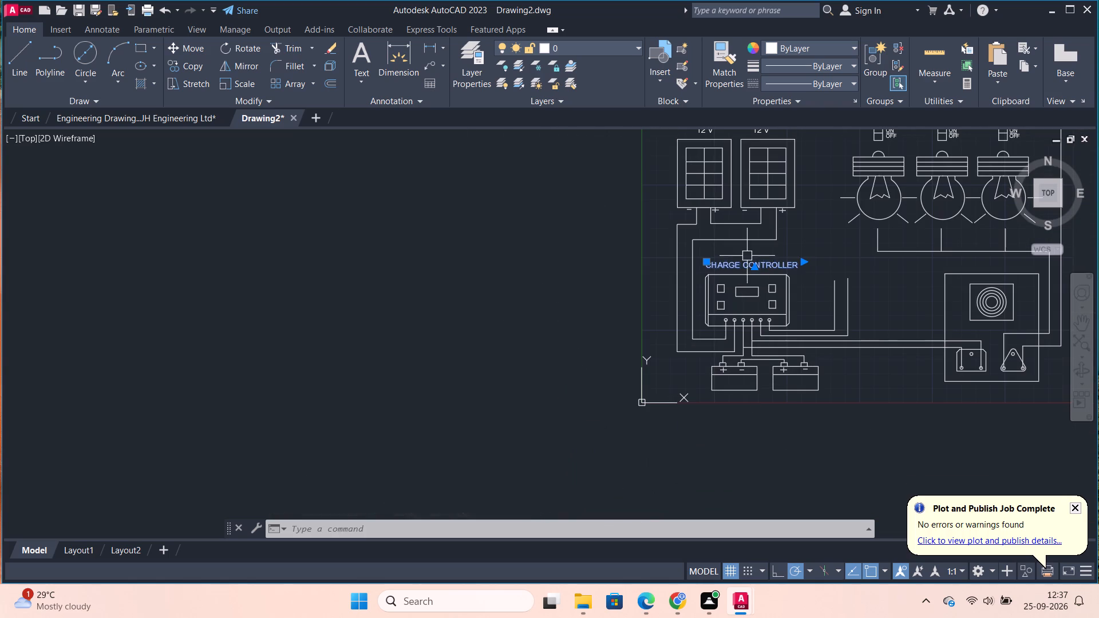
key(ctrl+c)
scroll(756, 410, up, 2)
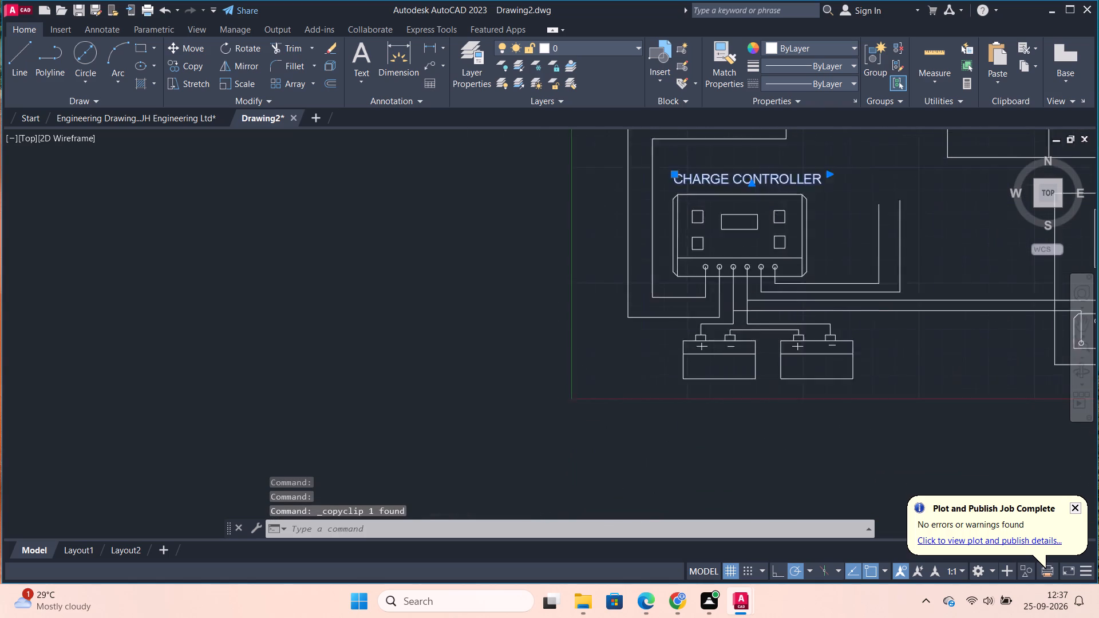
key(ctrl+v)
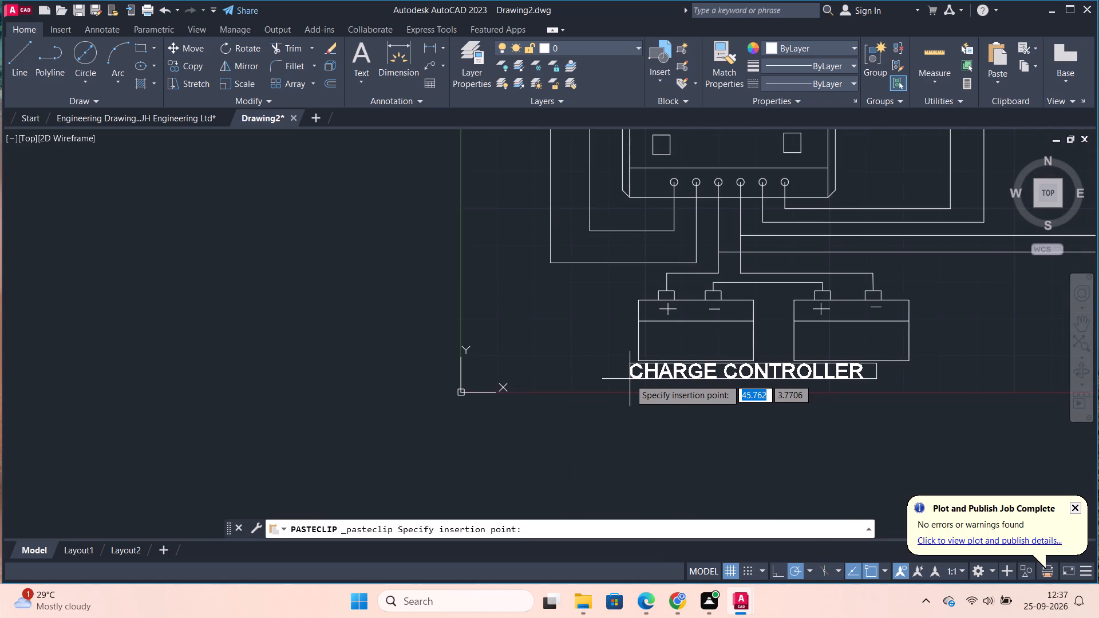
click(649, 383)
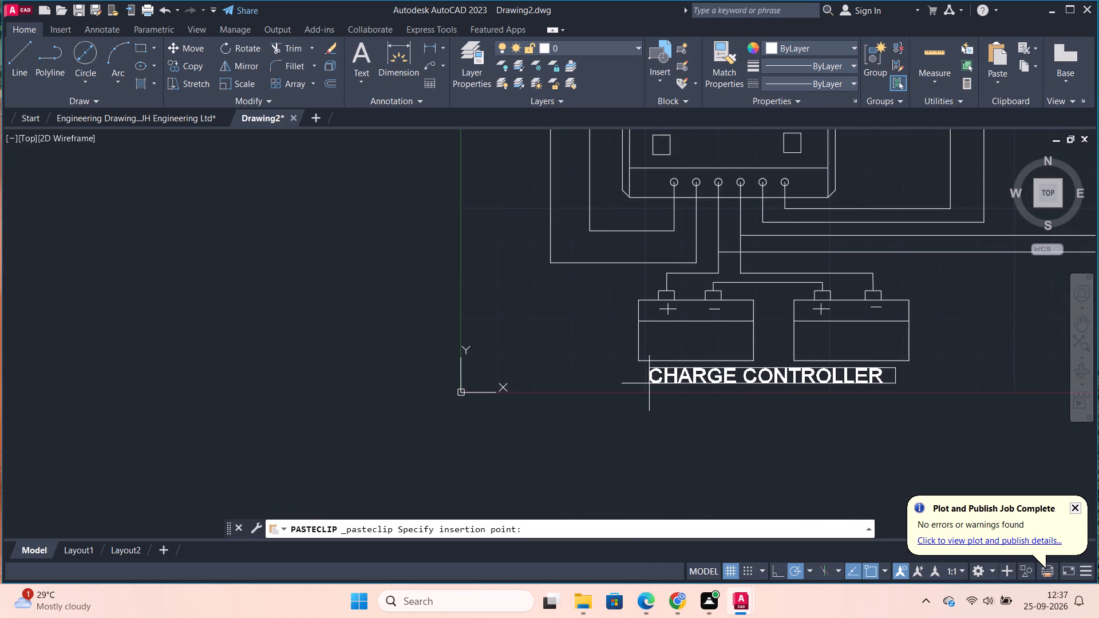
Replace the text of the copied label below the batteries with "12V/100h".
double_click(873, 377)
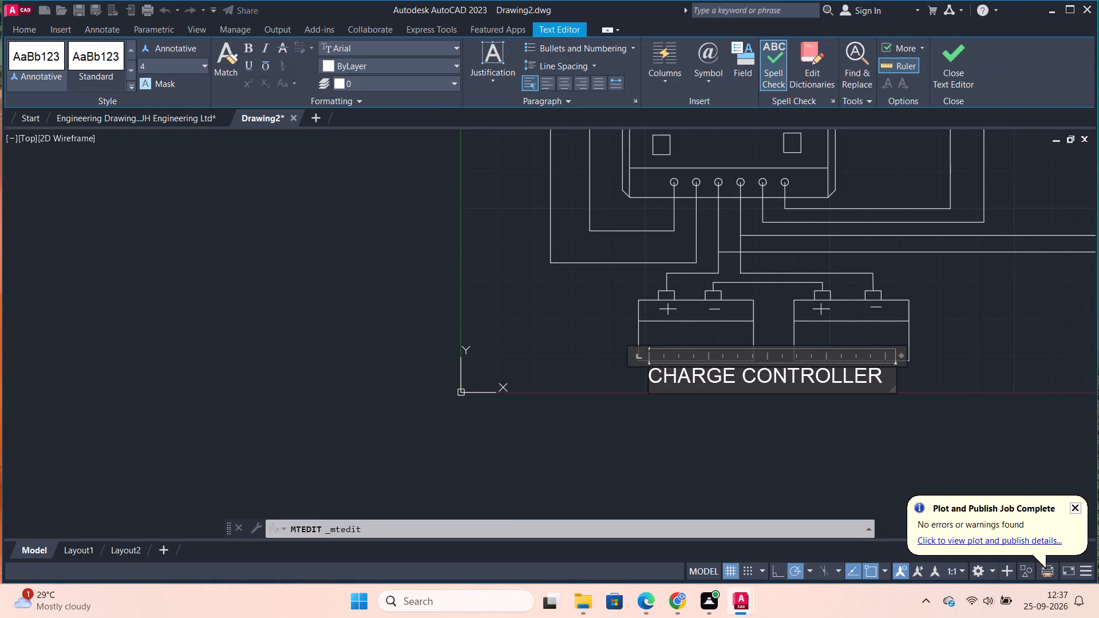
click(881, 377)
key(BackSpace)
key(BackSpace)
key(BackSpace)
key(BackSpace)
key(BackSpace)
key(BackSpace)
key(BackSpace)
key(BackSpace)
key(BackSpace)
key(BackSpace)
key(BackSpace)
key(BackSpace)
key(BackSpace)
key(BackSpace)
key(BackSpace)
key(BackSpace)
key(BackSpace)
key(BackSpace)
key(BackSpace)
key(BackSpace)
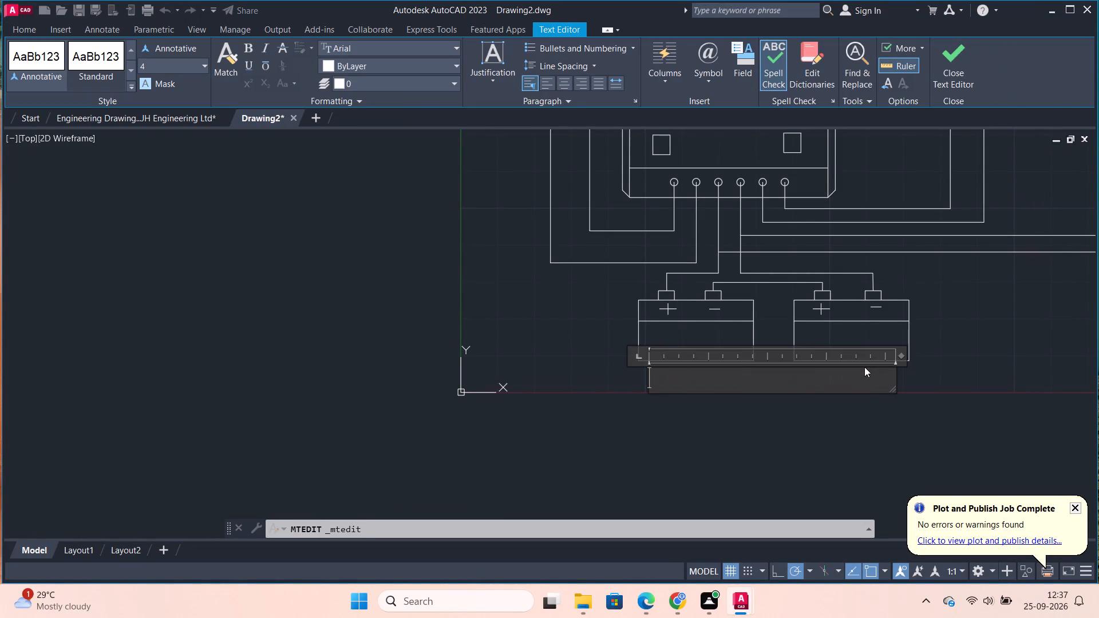
text(12)
key(slash)
key(BackSpace)
text(V/)
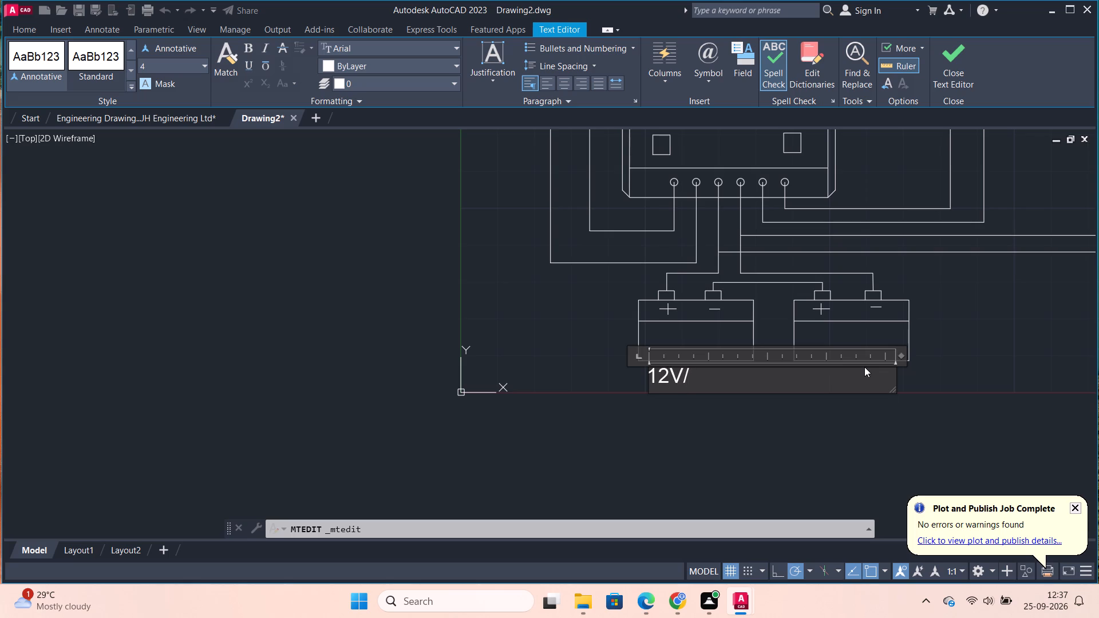
text(100)
text(AH)
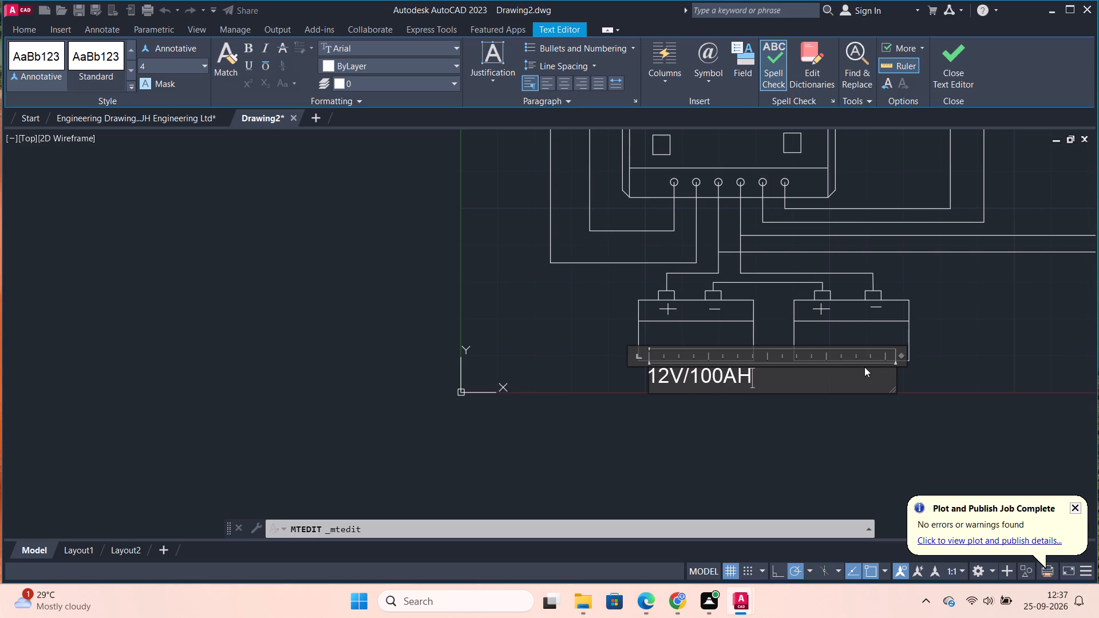
key(BackSpace)
key(Tab)
key(Tab)
key(BackSpace)
key(BackSpace)
key(BackSpace)
Append "12V/100Ah" to the battery label, spaced across from the first rating so it falls under the second battery.
key(space)
key(space)
key(space)
key(space)
key(space)
key(space)
key(space)
key(space)
key(space)
key(space)
key(space)
key(space)
text(12)
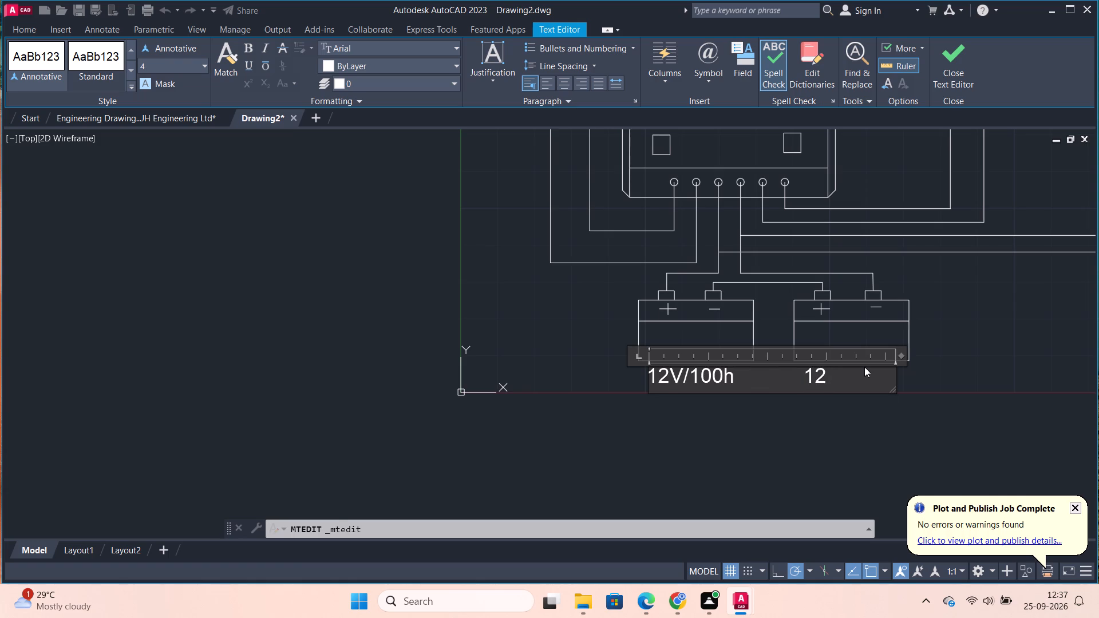
text(v/)
key(BackSpace)
key(BackSpace)
key(v)
key(BackSpace)
key(v)
key(slash)
text(100)
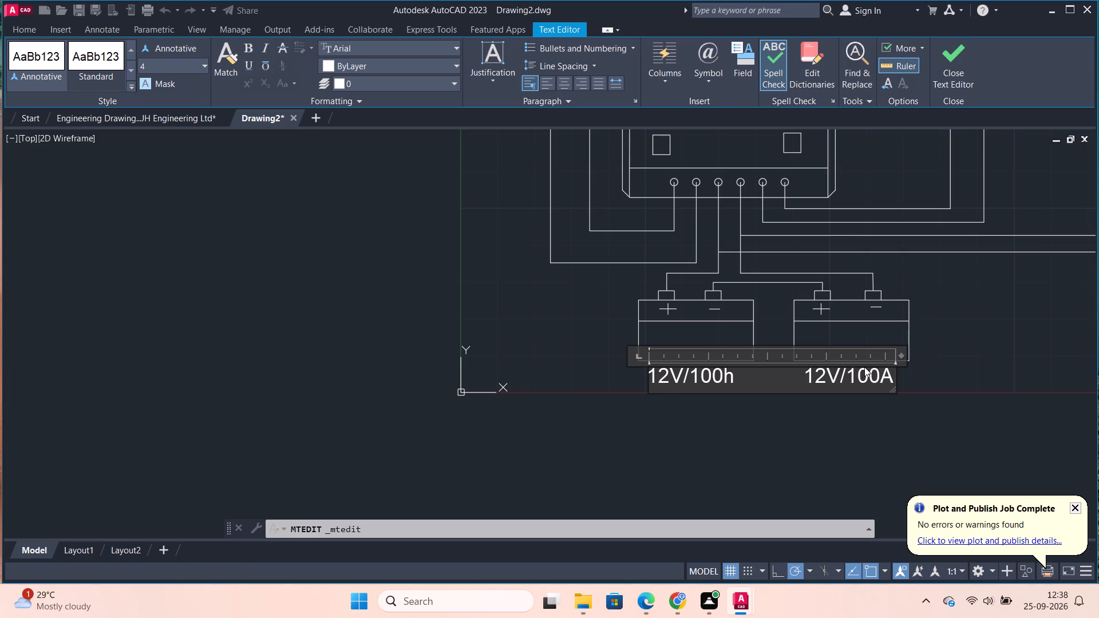
key(h)
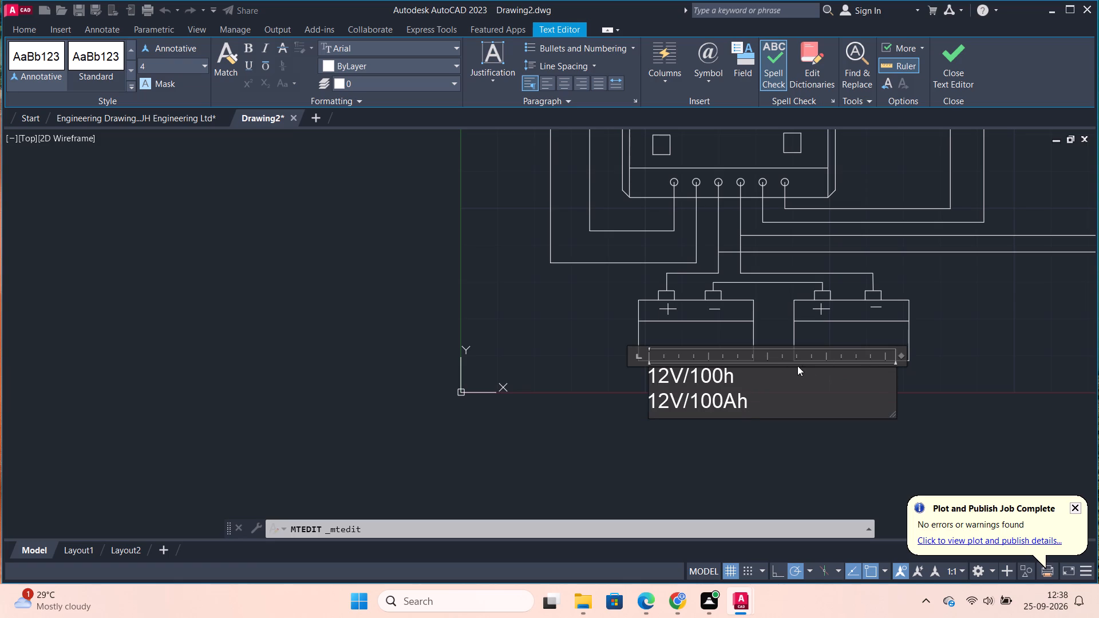
Widen the battery label's text frame to about 74 so both ratings fit on one line, and finish editing.
click(652, 403)
drag(896, 379, 923, 377)
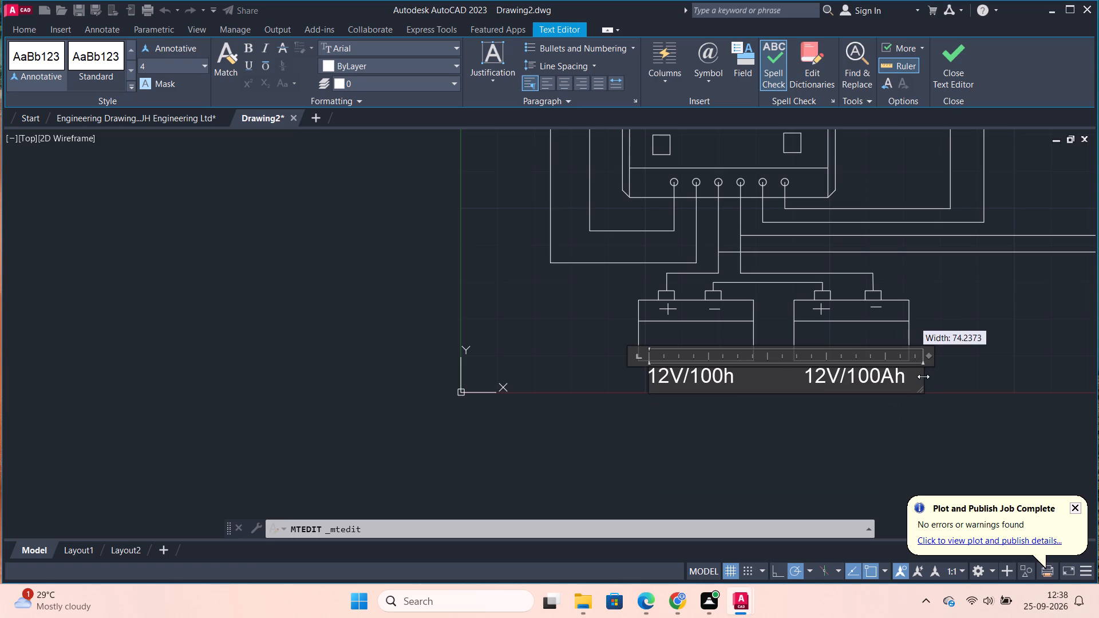
drag(923, 377, 923, 377)
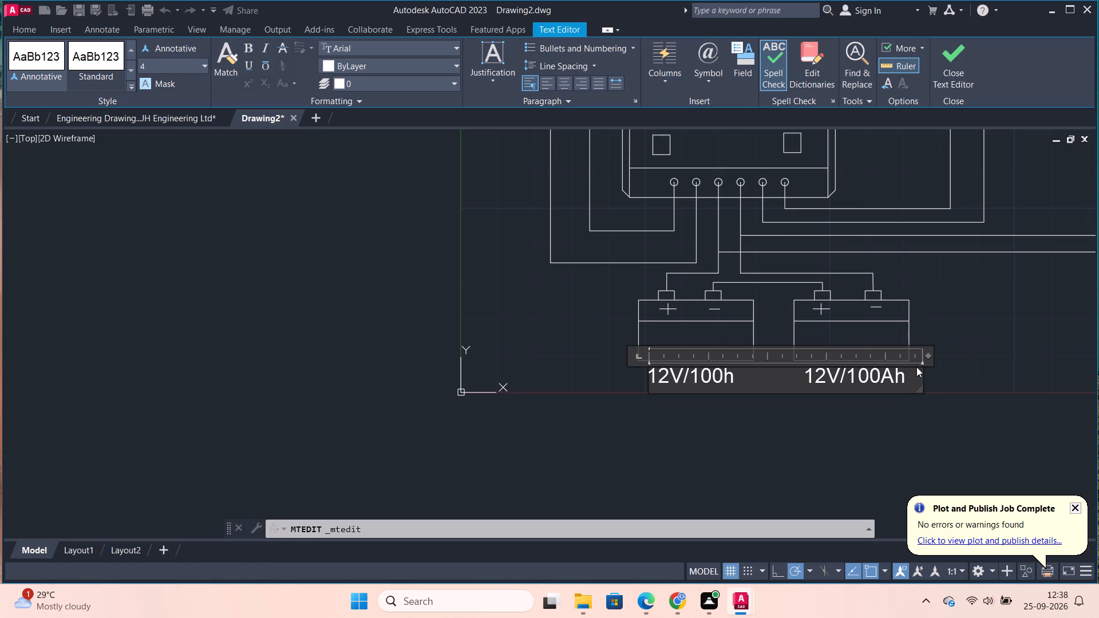
key(Return)
key(BackSpace)
click(964, 75)
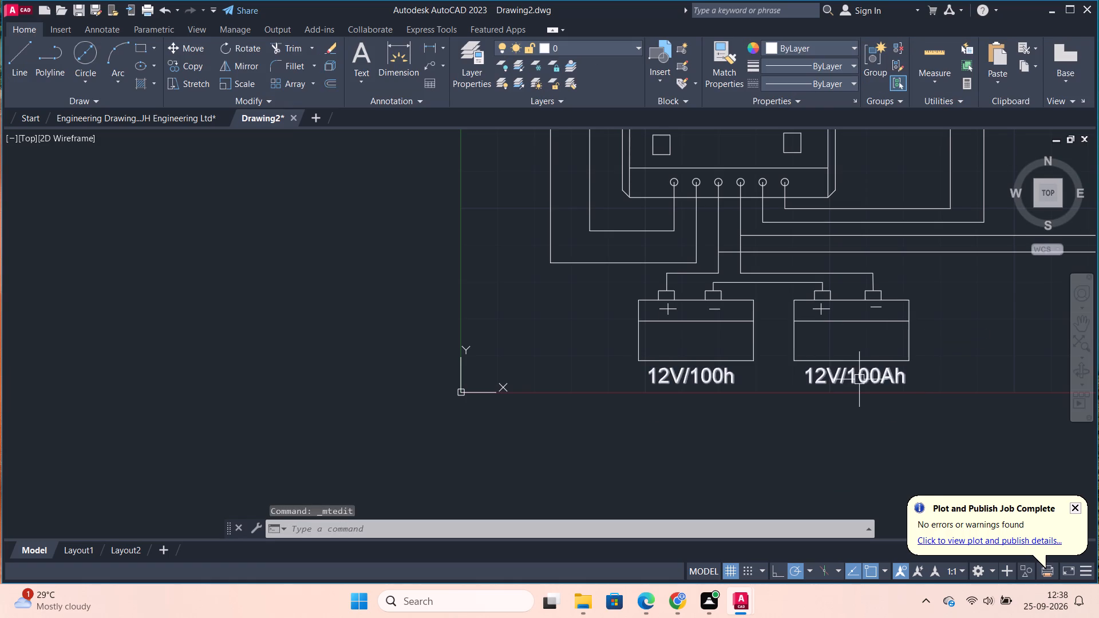
Paste a copy of the battery ratings label just below the holed plate, starting near the plate's left edge.
scroll(989, 340, down, 1)
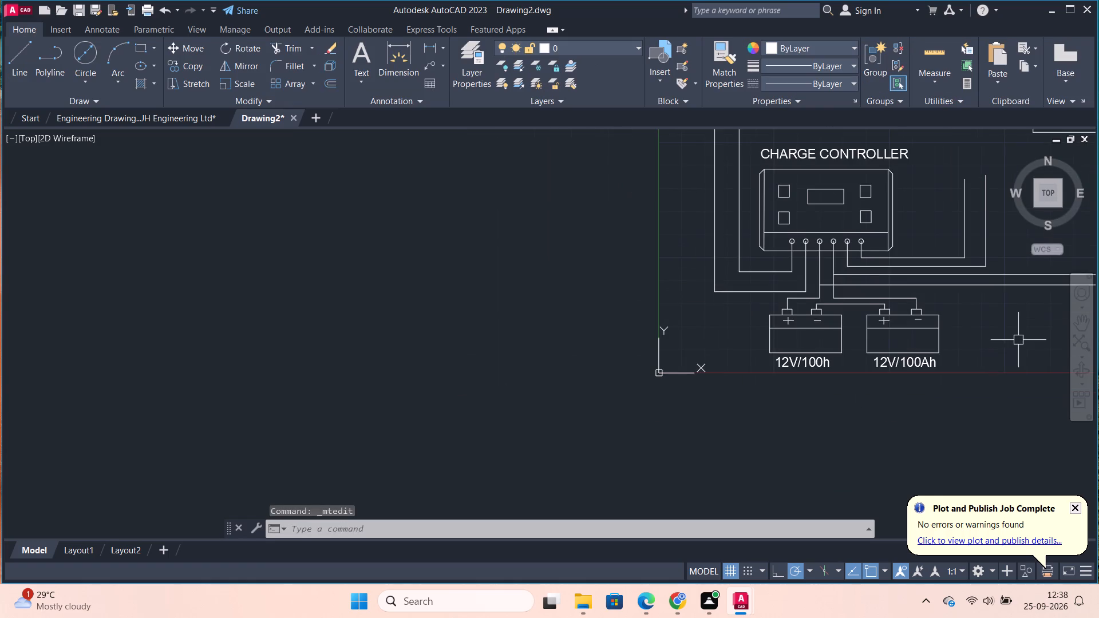
middle_drag(1009, 346, 643, 426)
scroll(689, 298, down, 1)
middle_drag(696, 294, 696, 300)
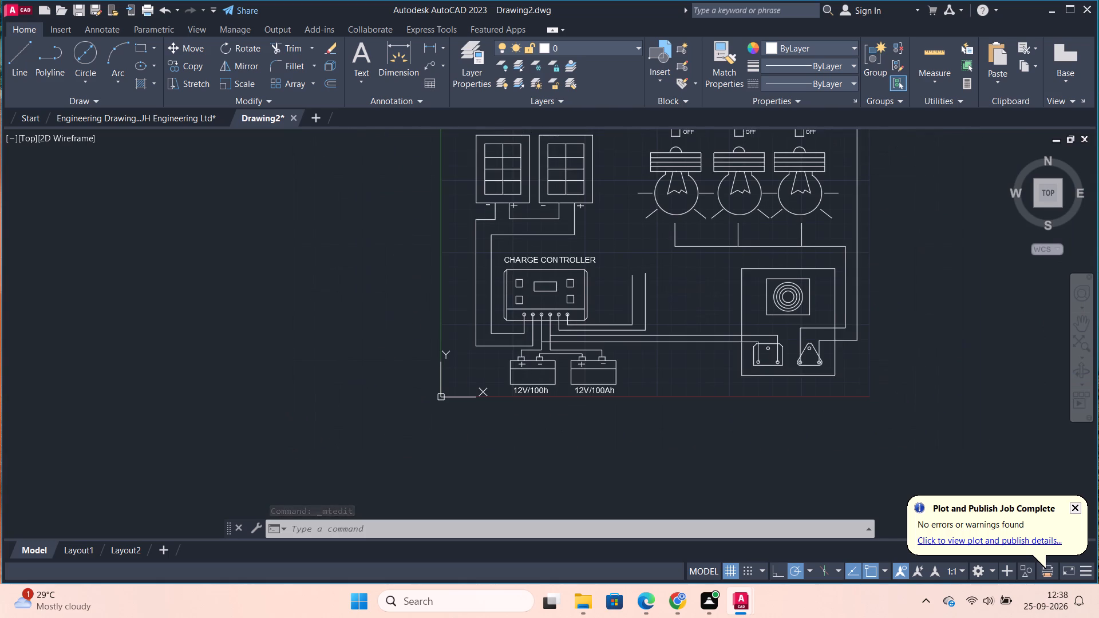
middle_drag(696, 300, 681, 330)
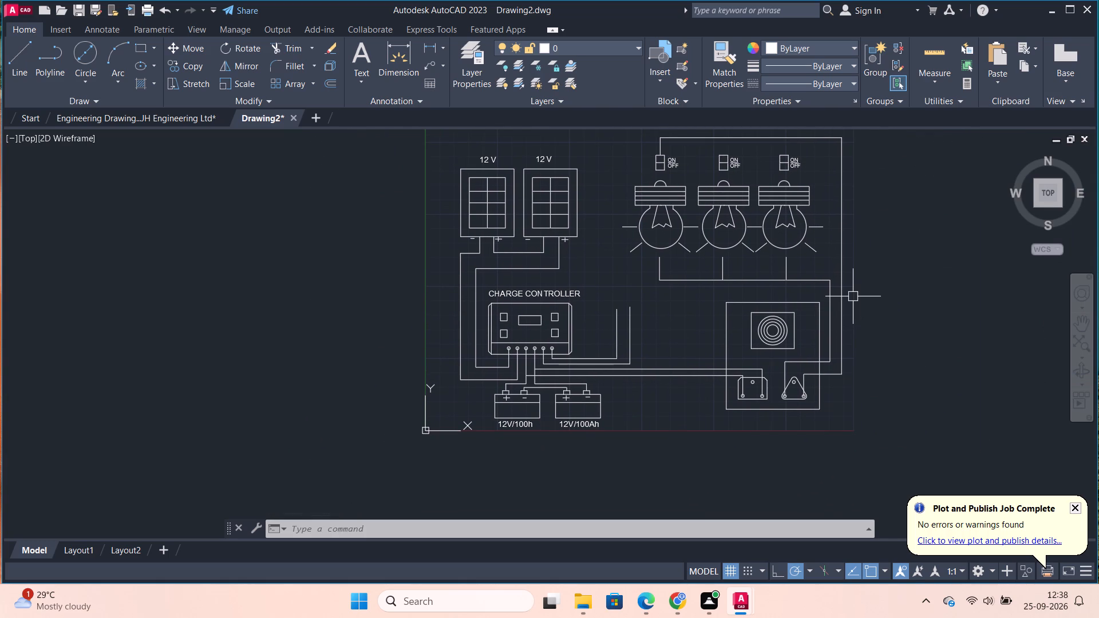
click(584, 425)
key(ctrl+c)
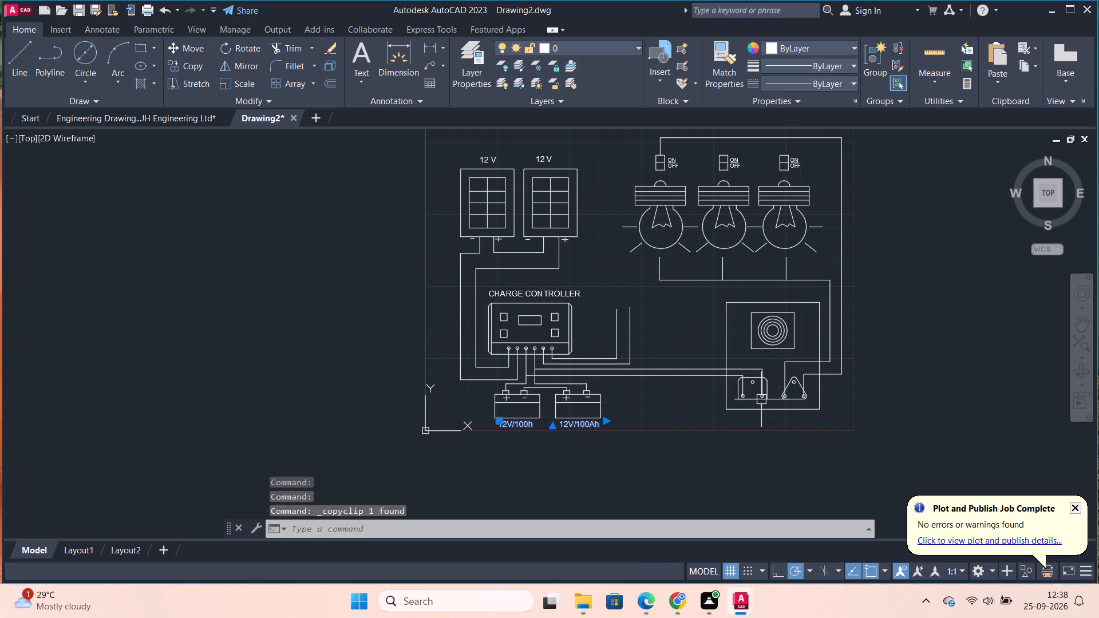
key(ctrl+v)
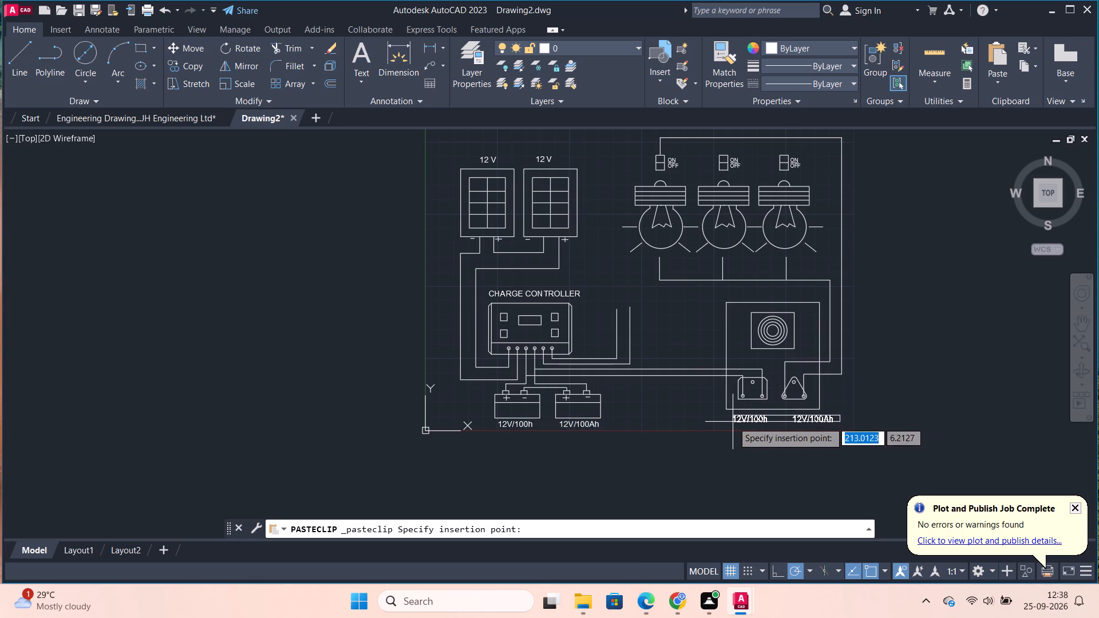
click(731, 421)
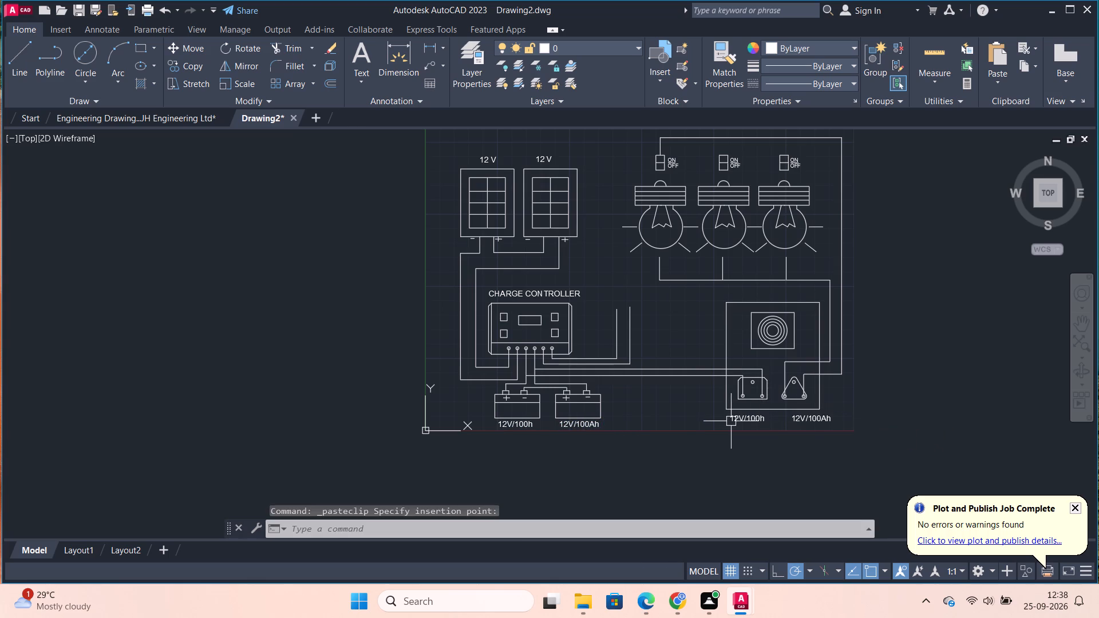
Replace the copied label's text below the holed plate with "120-230V DC to AC inverter".
double_click(765, 422)
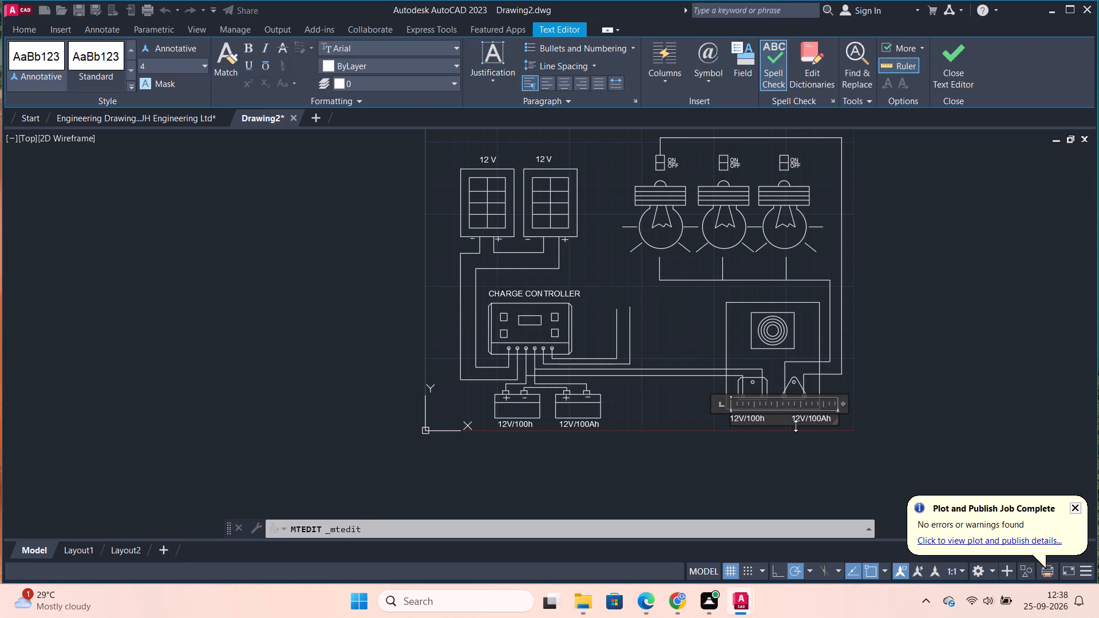
click(829, 417)
key(BackSpace)
key(BackSpace)
key(BackSpace)
key(BackSpace)
key(BackSpace)
key(BackSpace)
key(BackSpace)
key(BackSpace)
key(BackSpace)
key(BackSpace)
key(BackSpace)
key(BackSpace)
key(BackSpace)
key(BackSpace)
key(BackSpace)
key(BackSpace)
key(BackSpace)
key(BackSpace)
key(BackSpace)
key(BackSpace)
text(120)
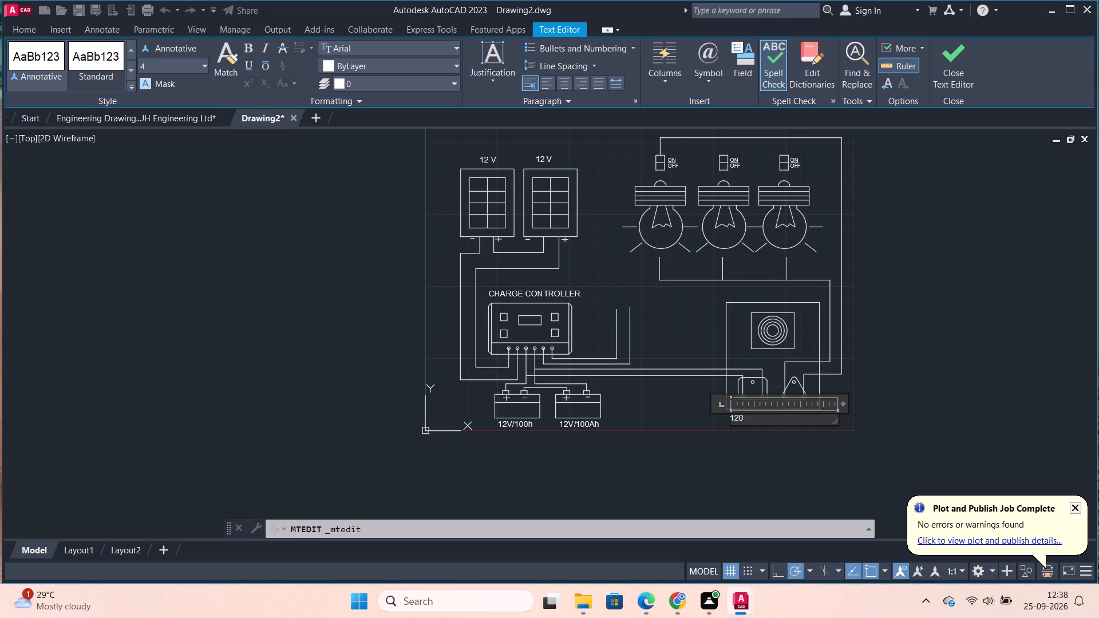
text(30)
key(BackSpace)
key(BackSpace)
key(minus)
text(230)
key(v)
key(space)
text(dc)
key(BackSpace)
key(BackSpace)
key(BackSpace)
key(BackSpace)
text(V DC)
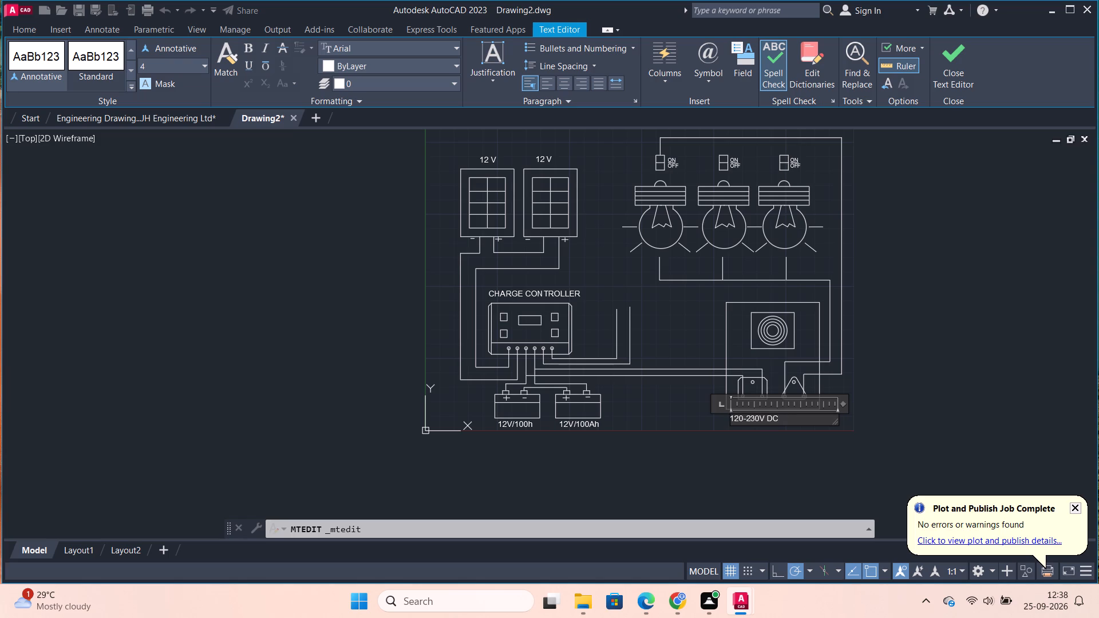
key(space)
key(space)
text(AC)
key(space)
key(i)
text(nv)
key(e)
text(rter)
click(955, 79)
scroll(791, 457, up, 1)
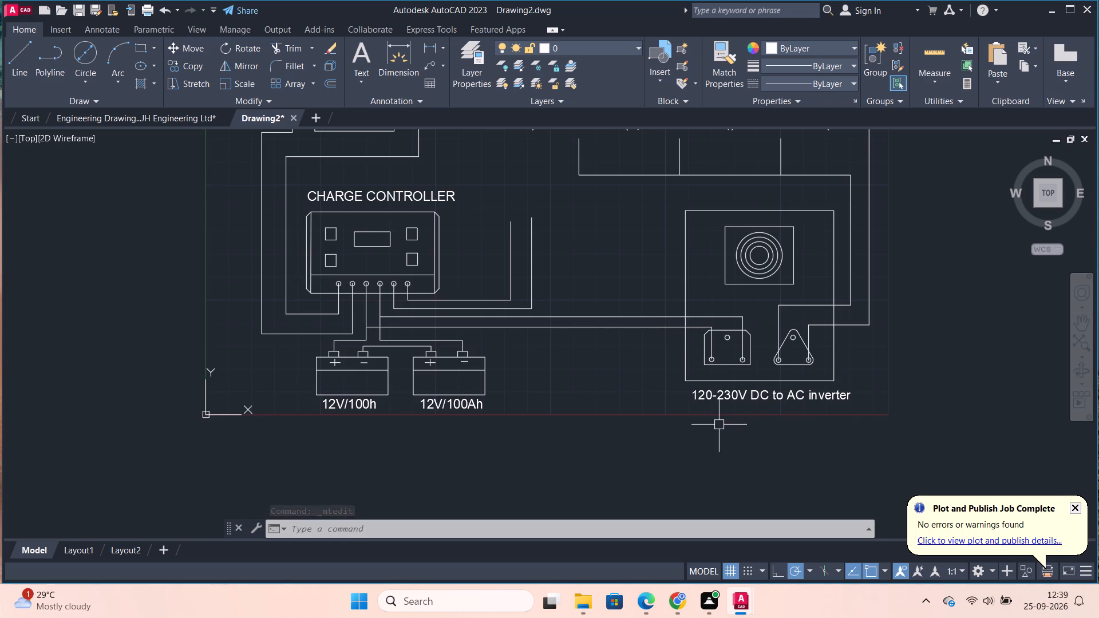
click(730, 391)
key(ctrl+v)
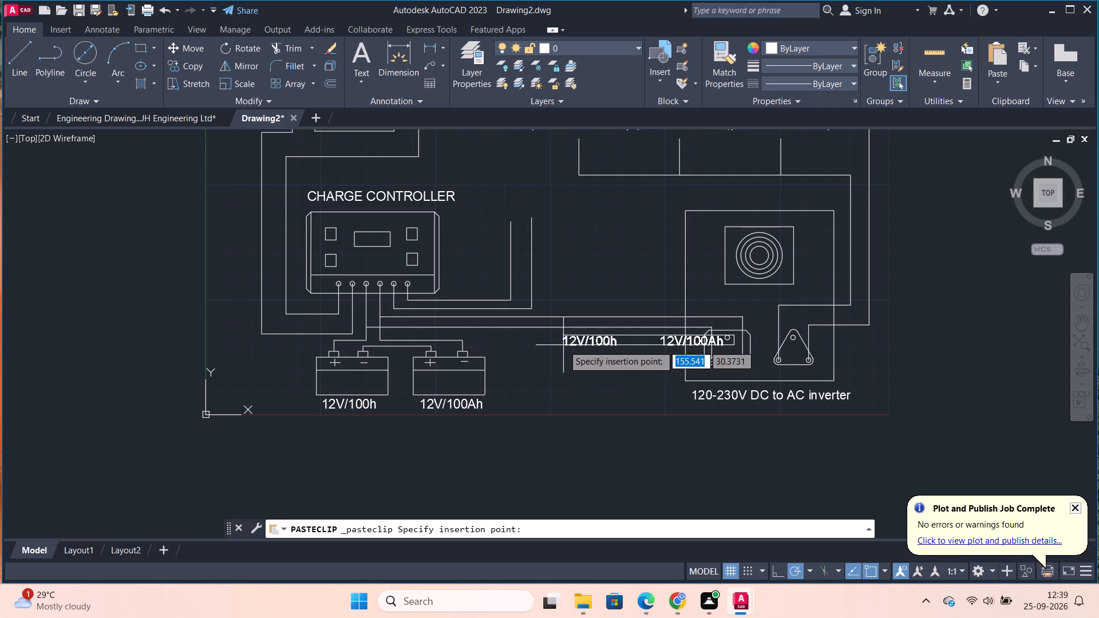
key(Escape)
Paste a copy of the inverter label just below the two wires running between the batteries and the inverter.
click(748, 389)
key(ctrl+c)
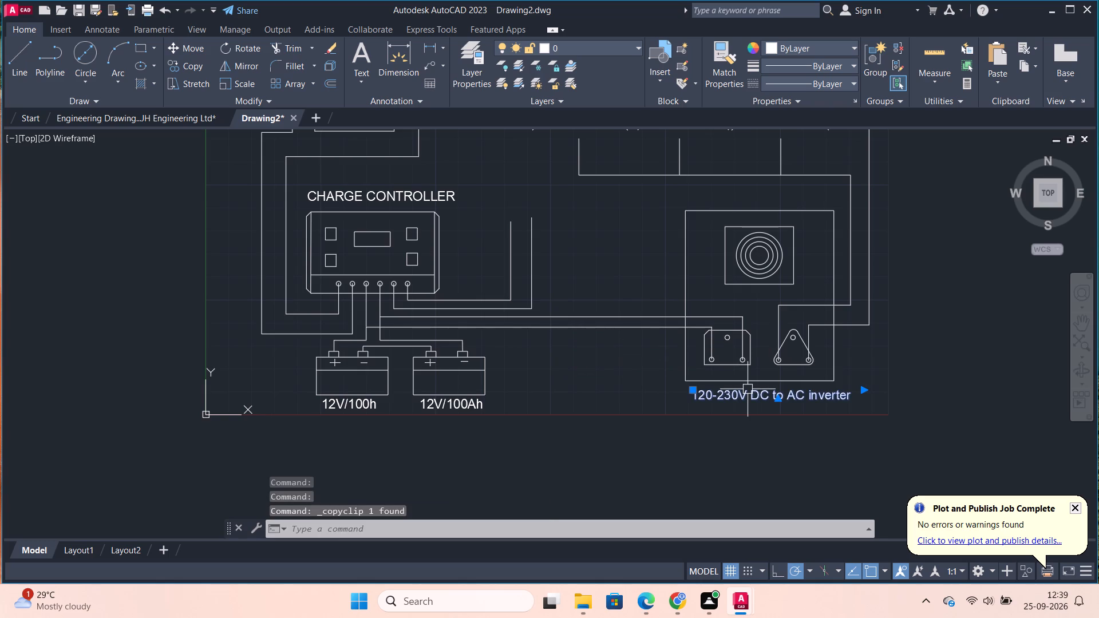
key(ctrl+v)
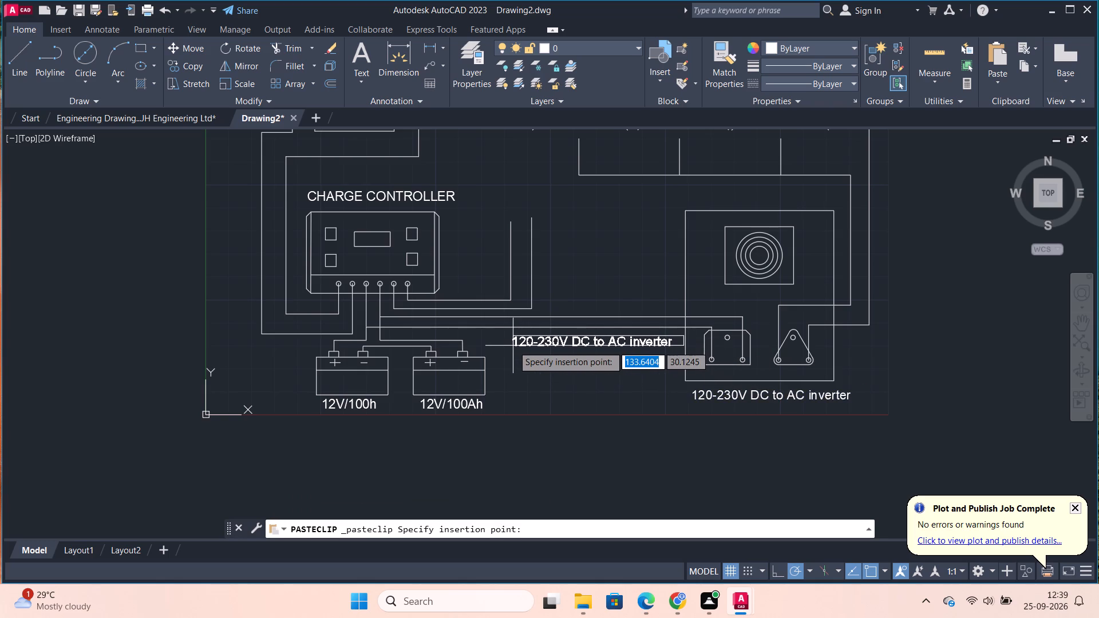
click(513, 346)
Replace the copied label's text with "12V-24V INPUT" and finish editing.
double_click(554, 342)
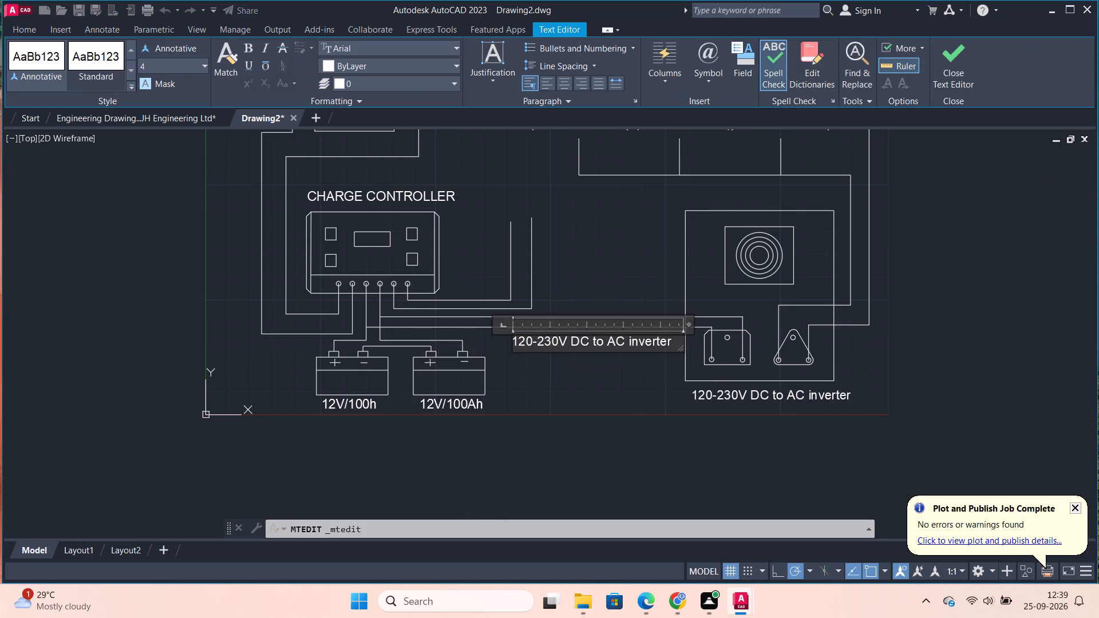
click(672, 343)
key(BackSpace)
key(BackSpace)
key(BackSpace)
key(BackSpace)
key(BackSpace)
key(BackSpace)
key(BackSpace)
key(BackSpace)
key(BackSpace)
key(BackSpace)
key(BackSpace)
key(BackSpace)
key(BackSpace)
key(BackSpace)
key(BackSpace)
key(BackSpace)
key(BackSpace)
key(BackSpace)
key(BackSpace)
key(BackSpace)
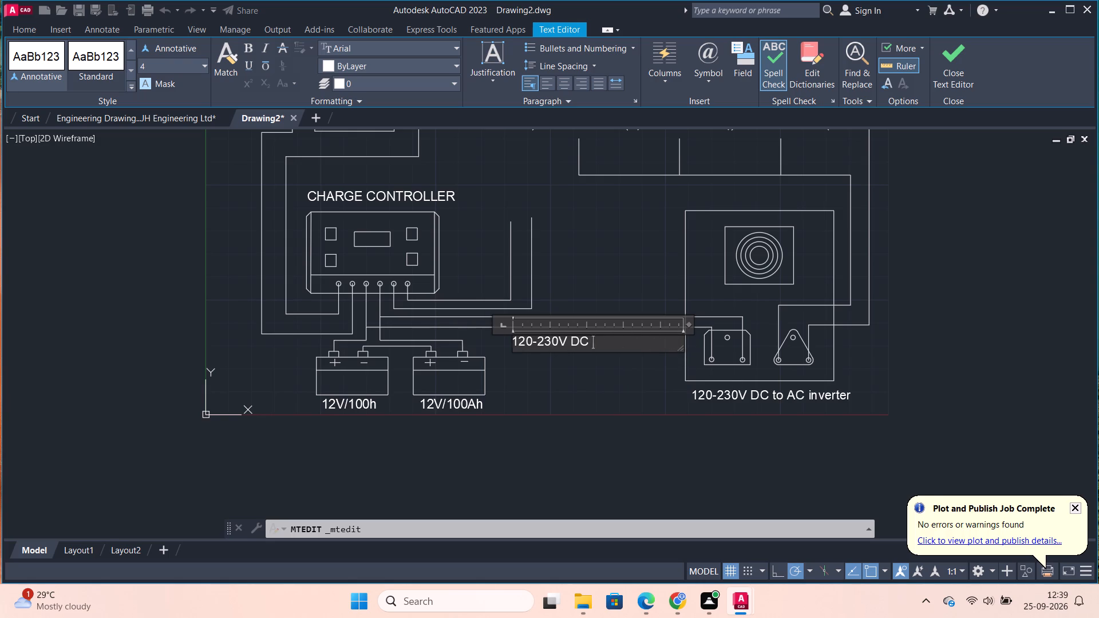
text(12)
key(v)
key(minus)
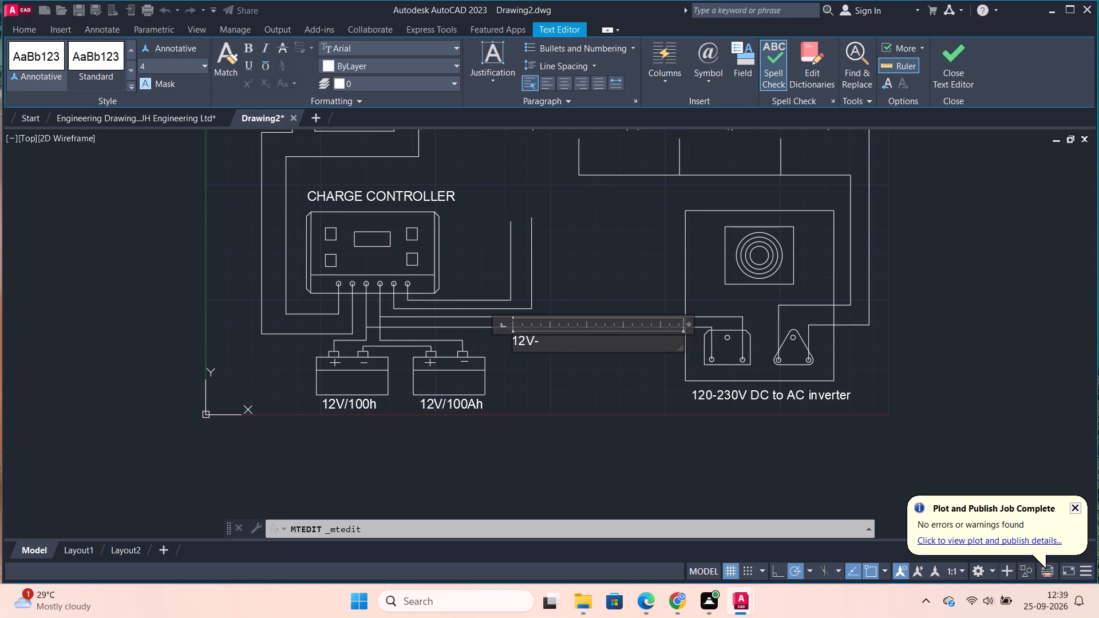
text(24)
text(V INPUT)
click(966, 77)
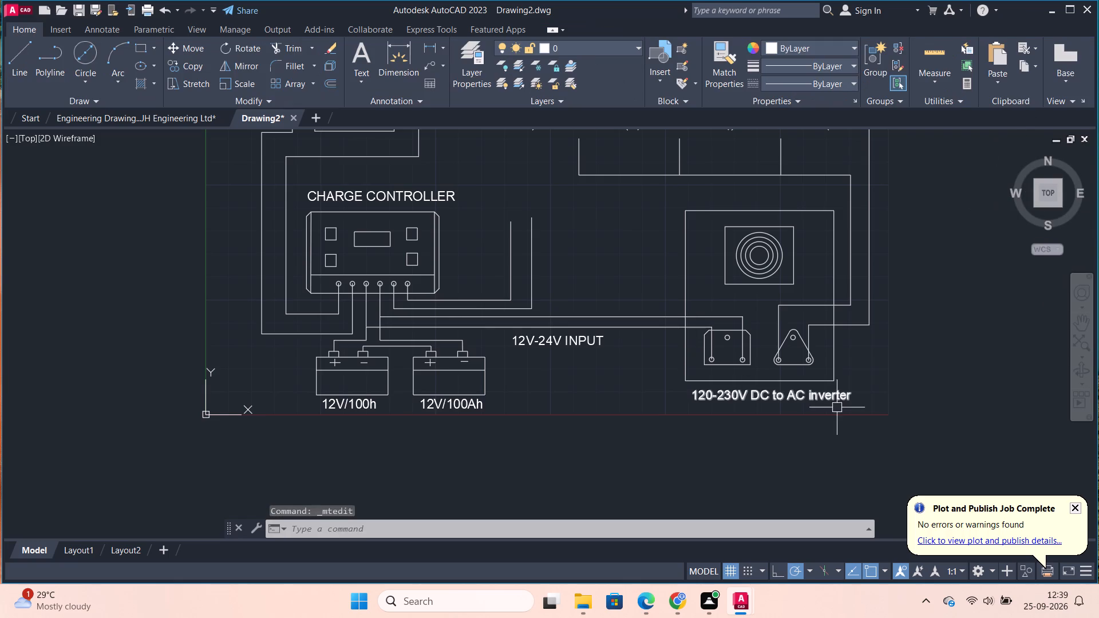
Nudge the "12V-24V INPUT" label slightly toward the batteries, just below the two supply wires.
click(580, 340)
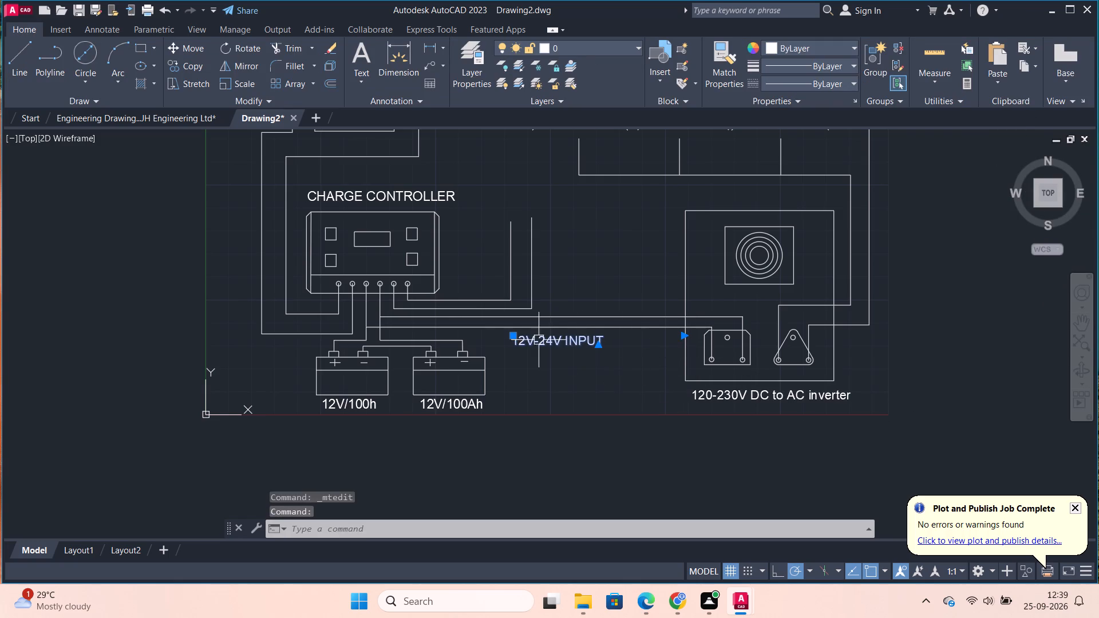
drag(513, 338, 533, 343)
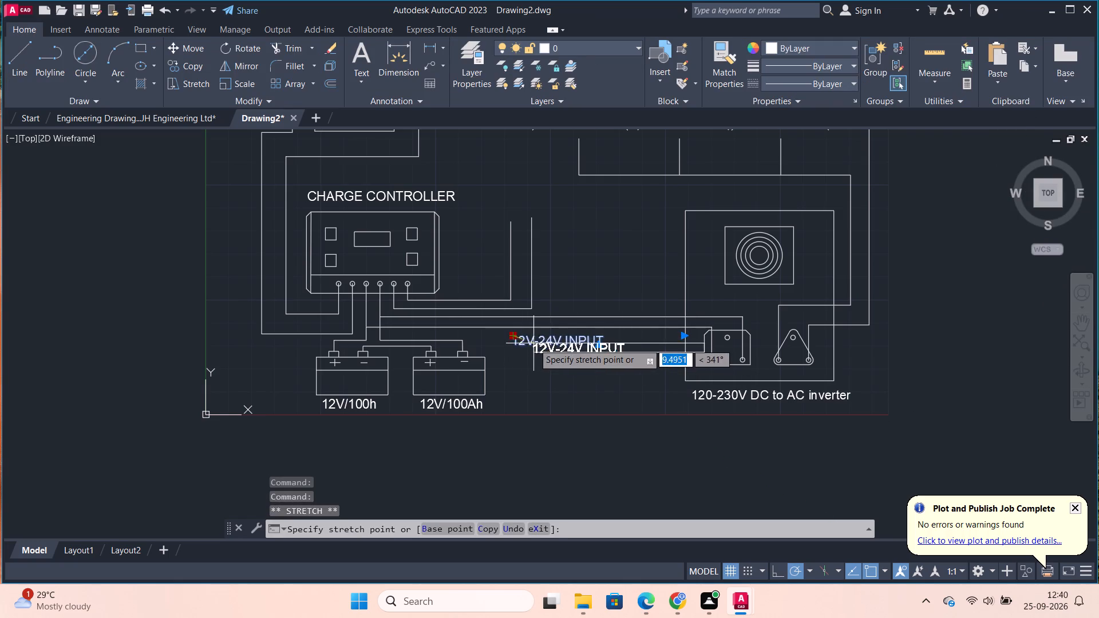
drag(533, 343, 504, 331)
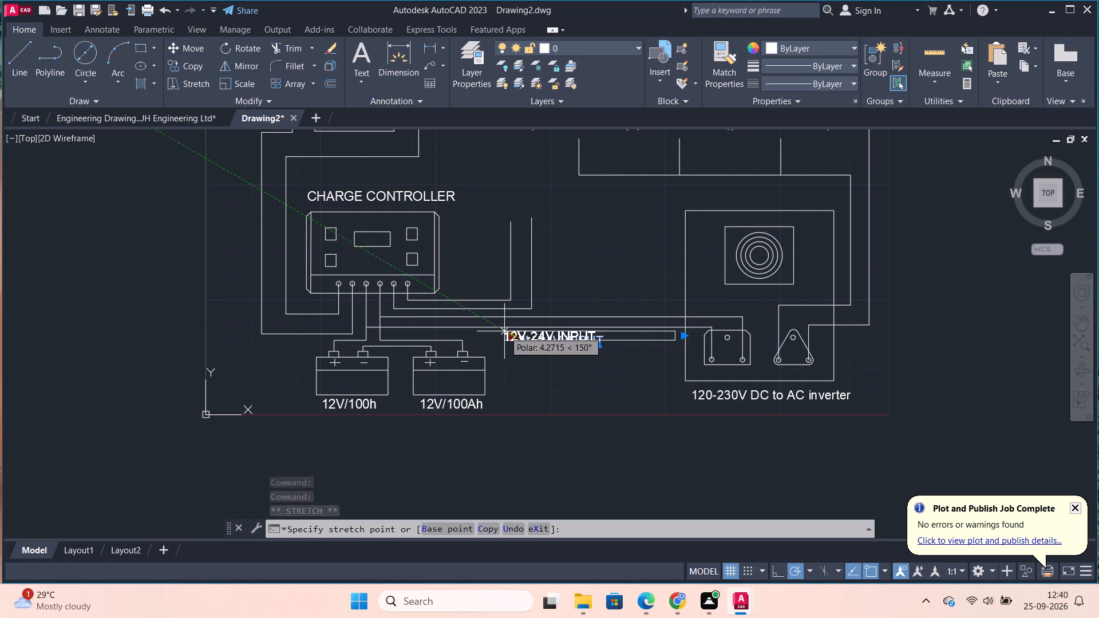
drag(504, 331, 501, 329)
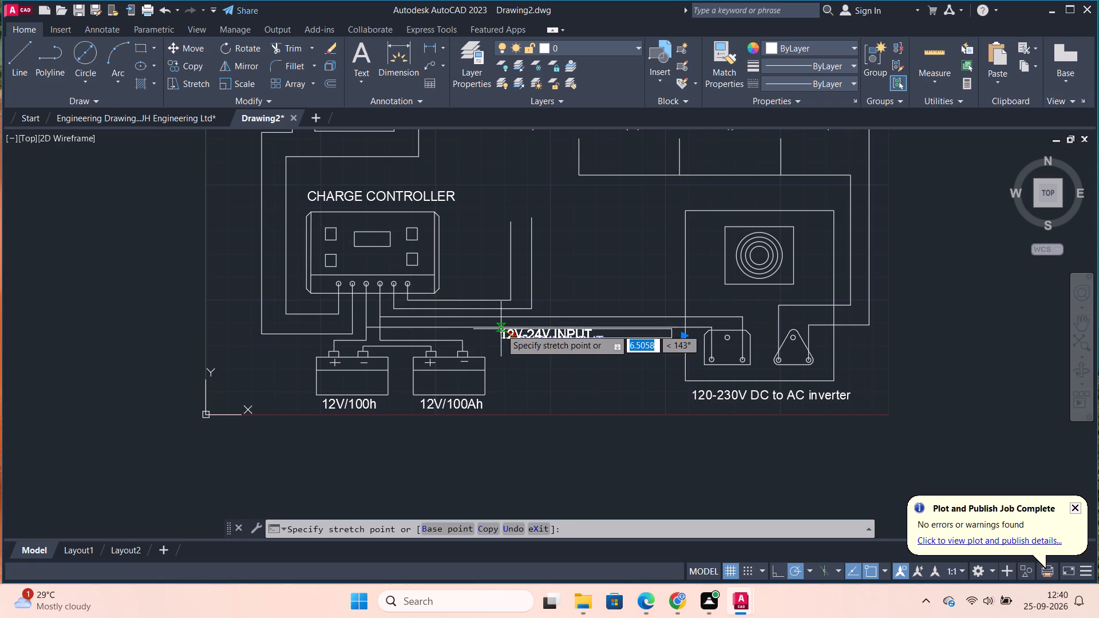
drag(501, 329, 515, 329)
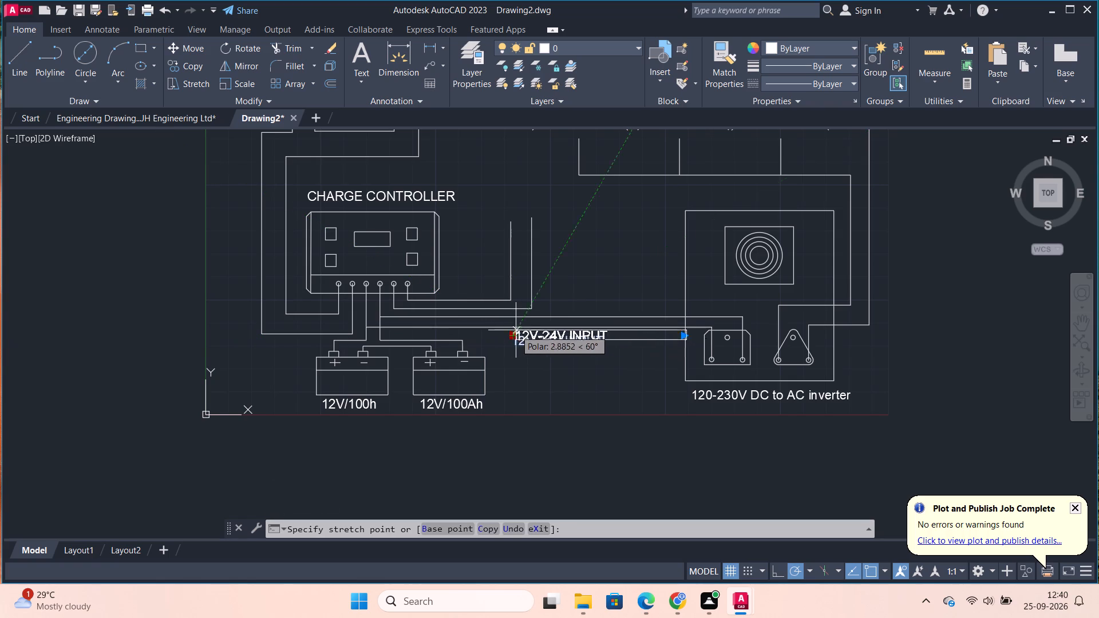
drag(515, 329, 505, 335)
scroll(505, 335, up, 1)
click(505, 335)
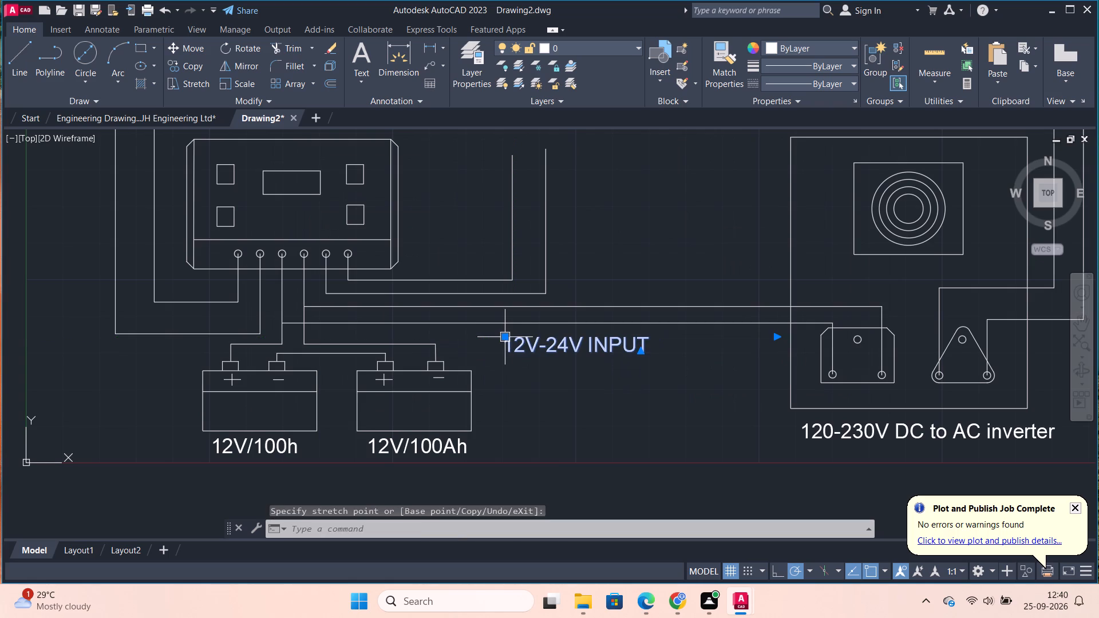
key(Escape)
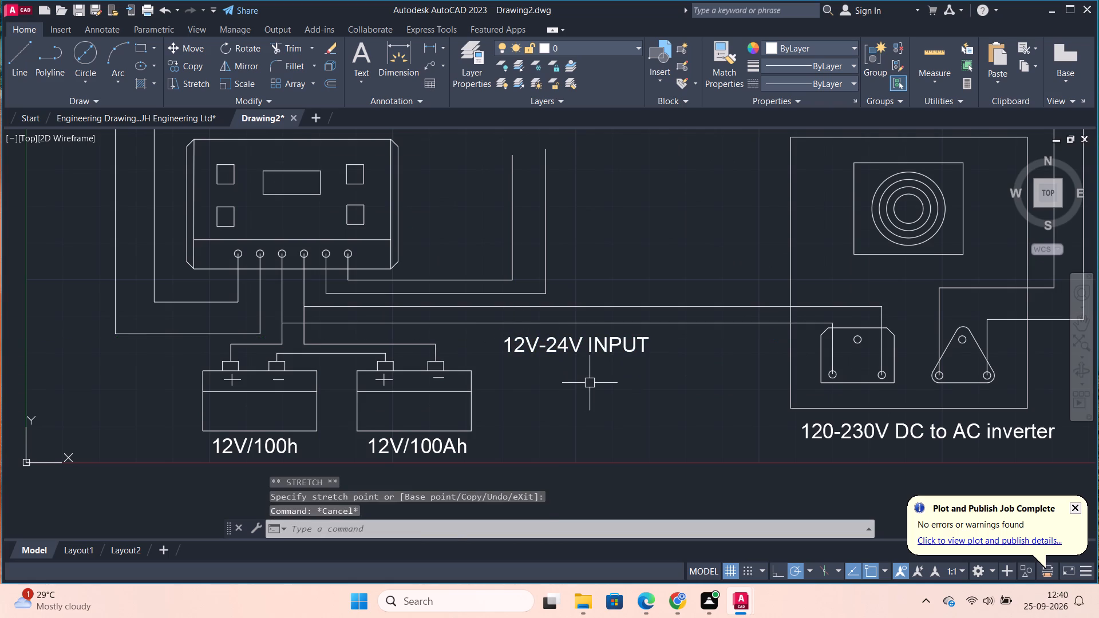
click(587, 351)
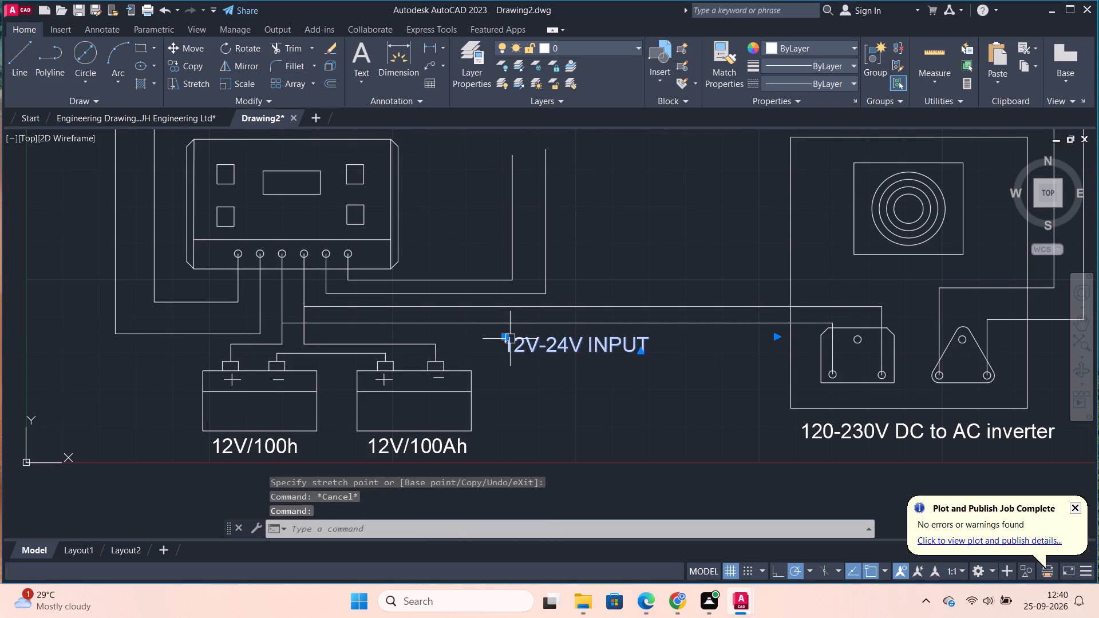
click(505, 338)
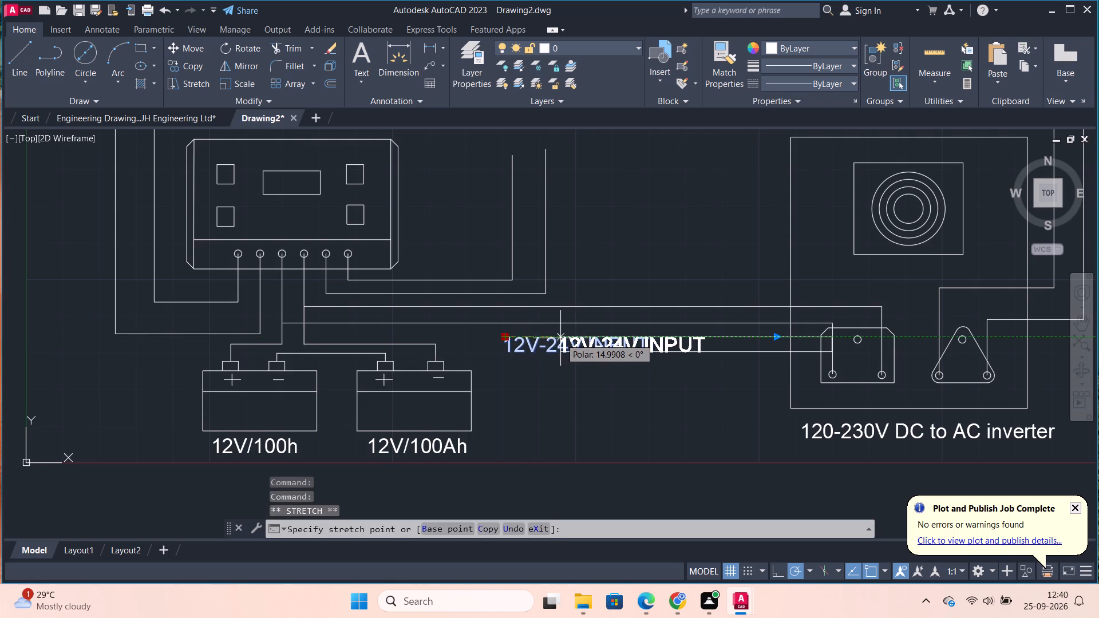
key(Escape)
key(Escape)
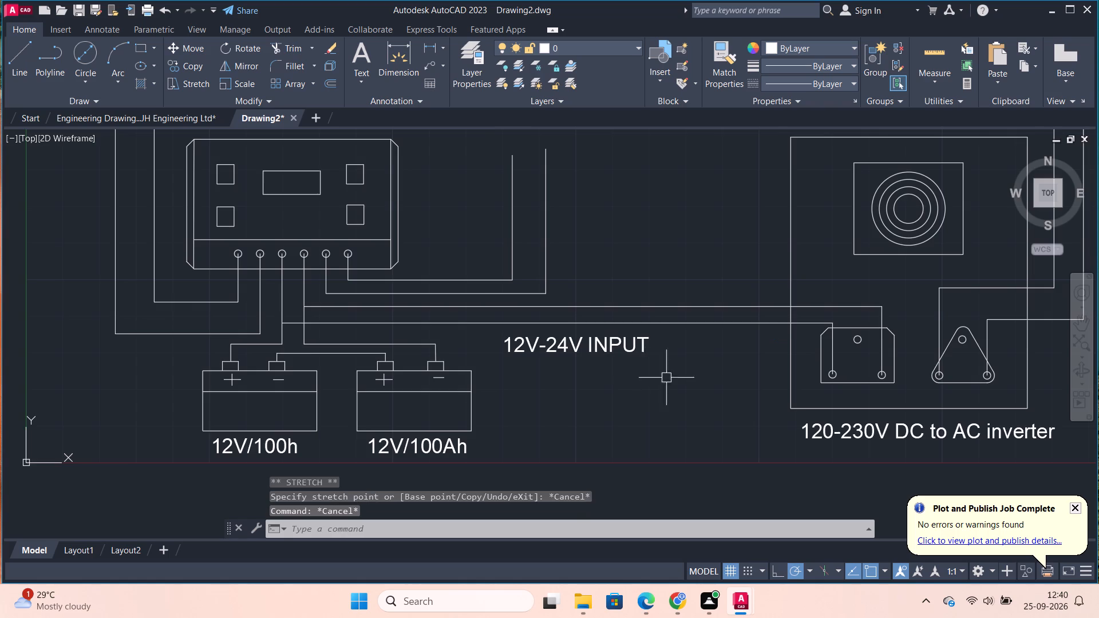
Narrow the "12V-24V INPUT" label's text frame to fit closely around its single line, and finish editing.
scroll(709, 379, down, 1)
double_click(612, 363)
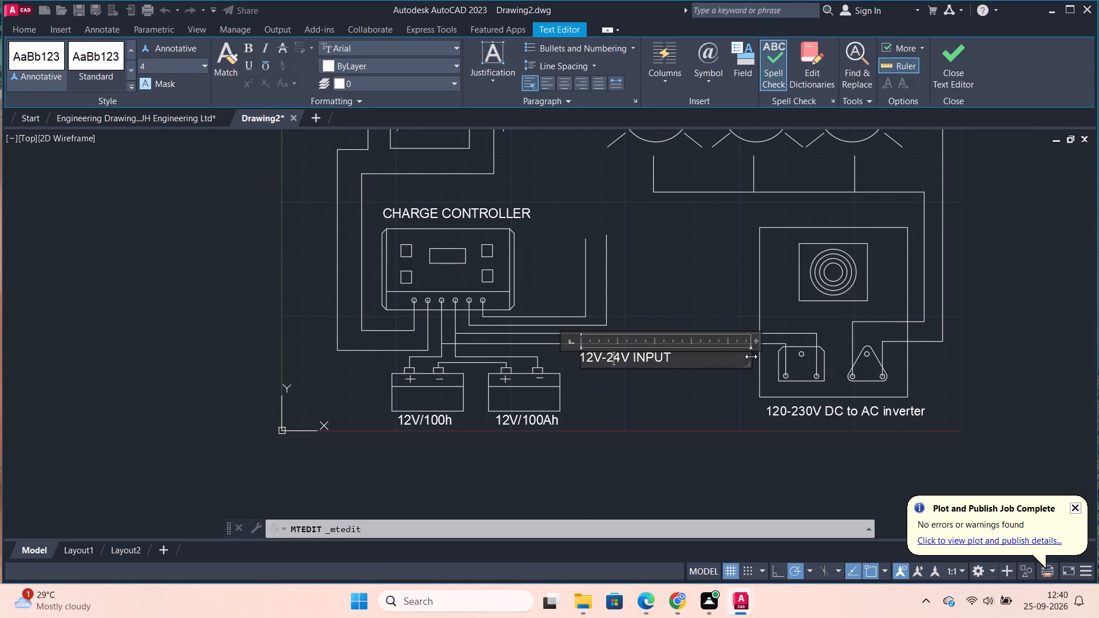
drag(751, 356, 672, 353)
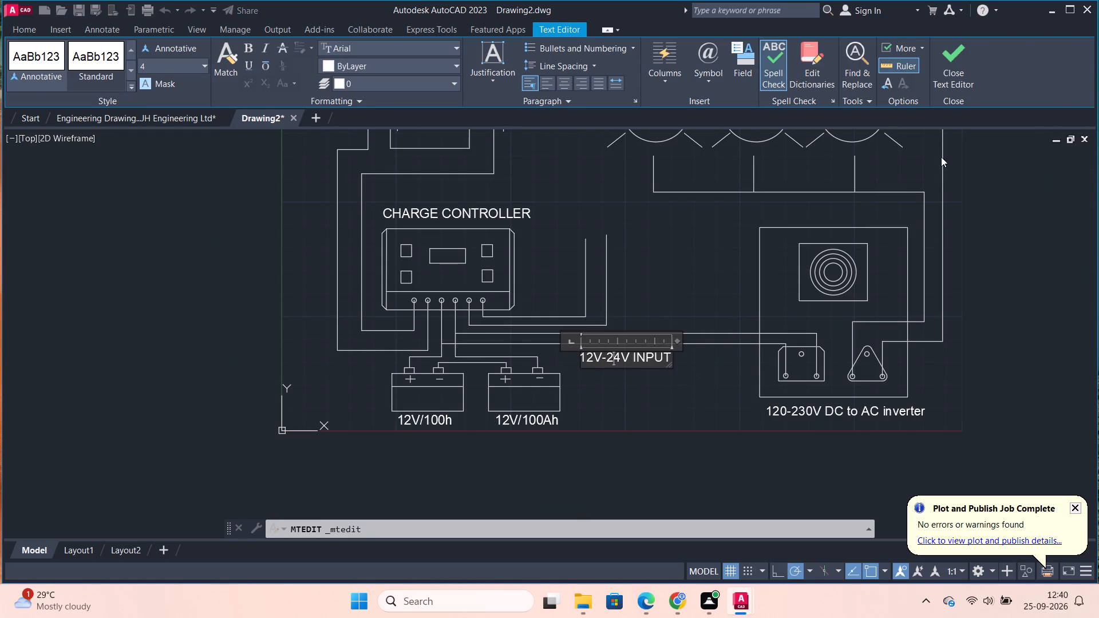
click(943, 77)
Move the "12V-24V INPUT" label horizontally about 33 units toward the inverter, ending just outside its frame.
click(620, 352)
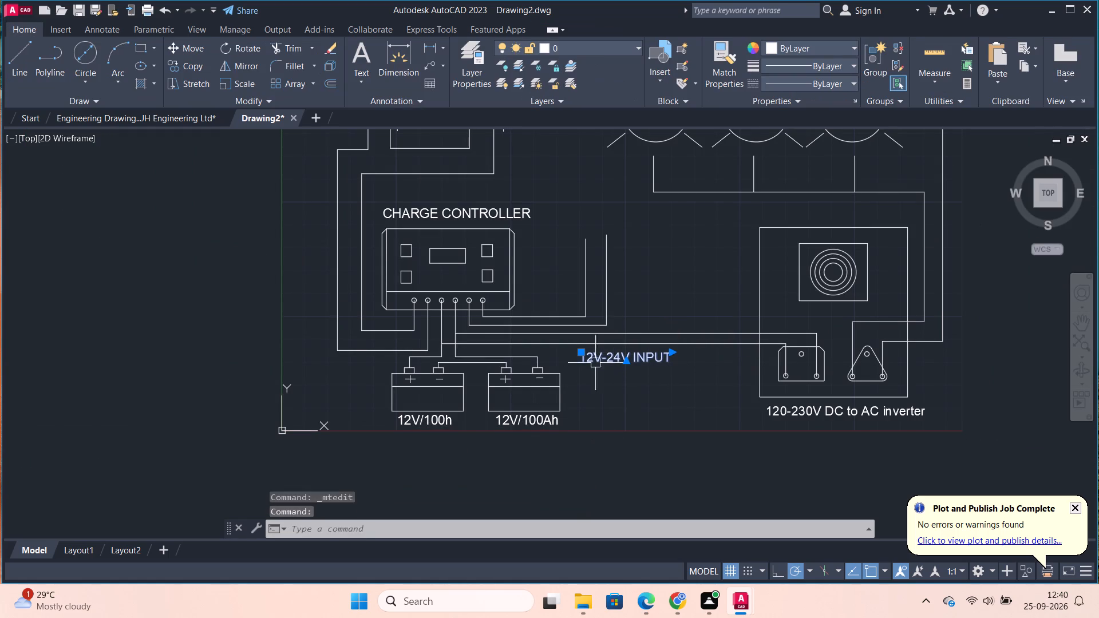
click(580, 351)
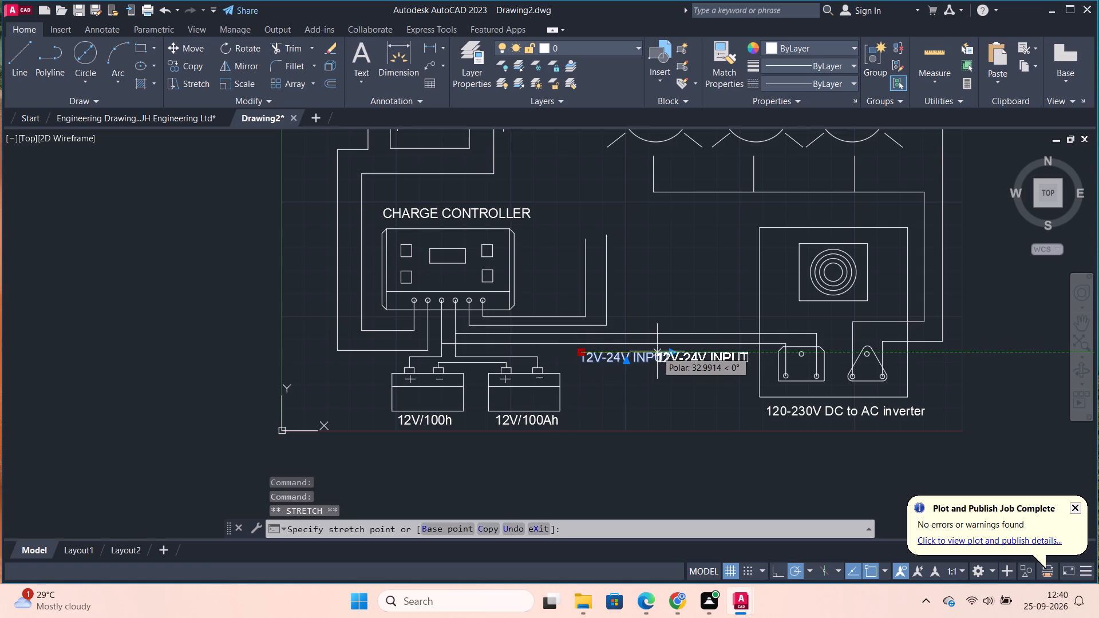
click(658, 351)
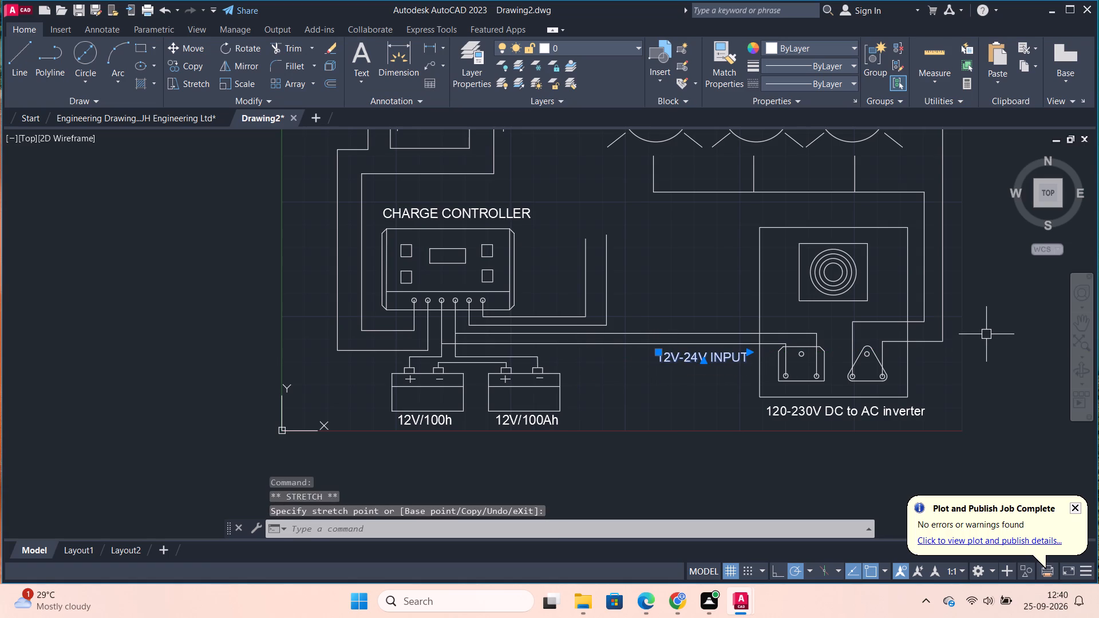
key(Escape)
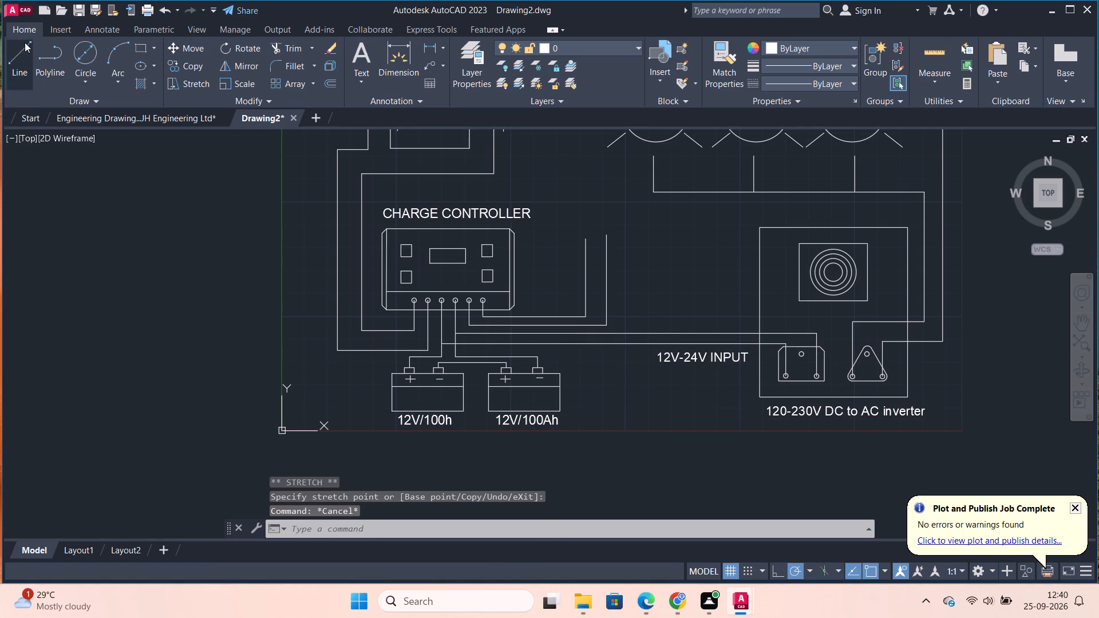
Draw a horizontal line about 22 long from the upper hole of the inverter's chamfered terminal plate to the "12V-24V INPUT" label.
click(25, 42)
scroll(778, 402, up, 1)
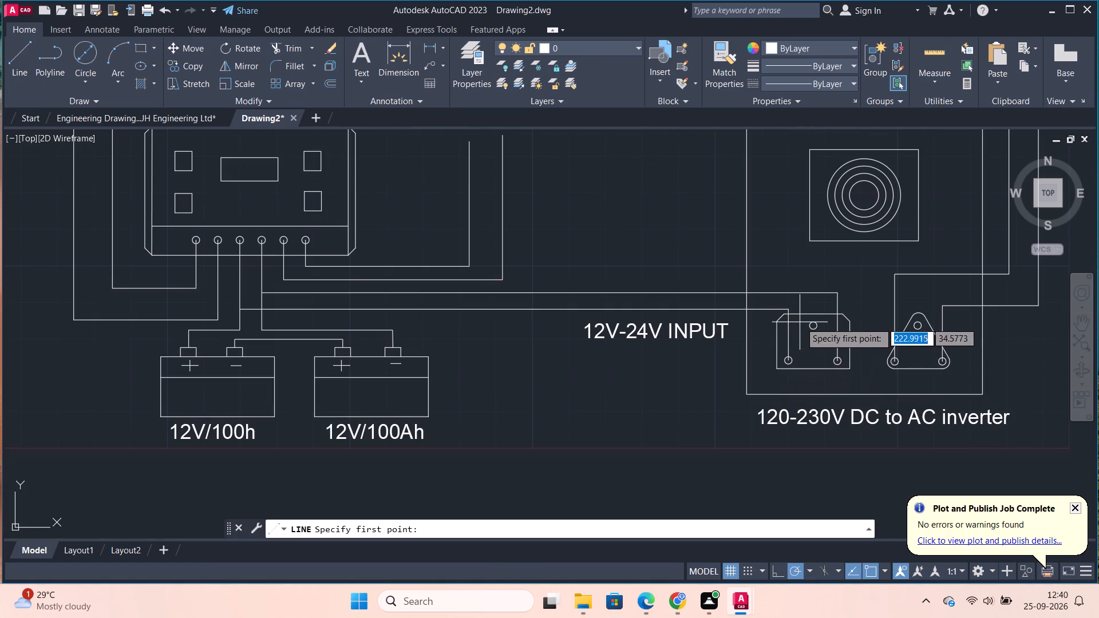
scroll(815, 328, up, 1)
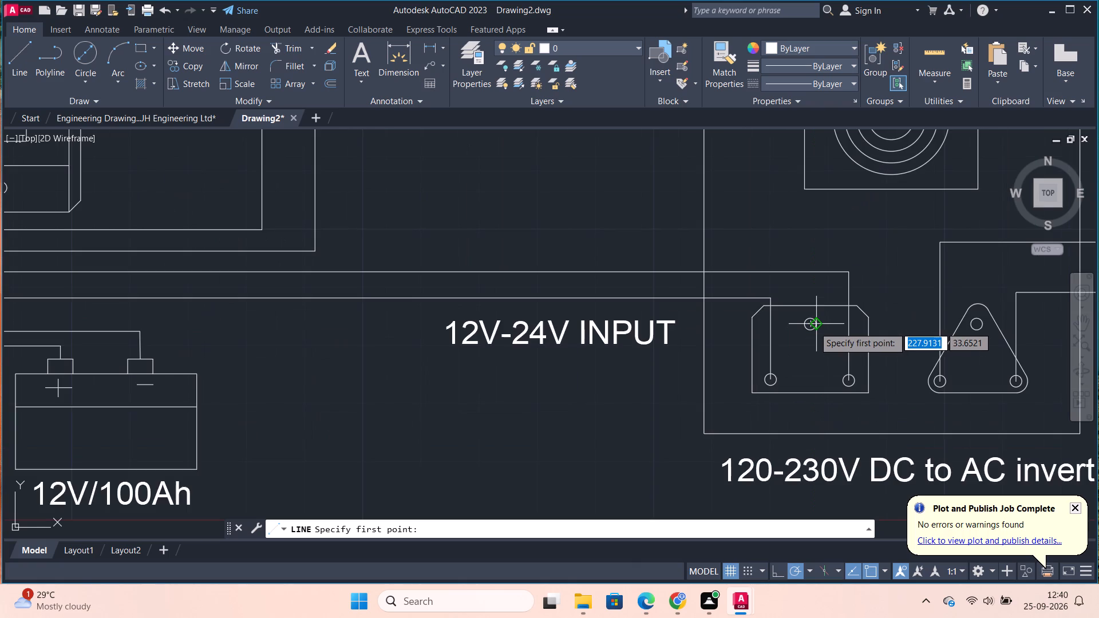
click(813, 327)
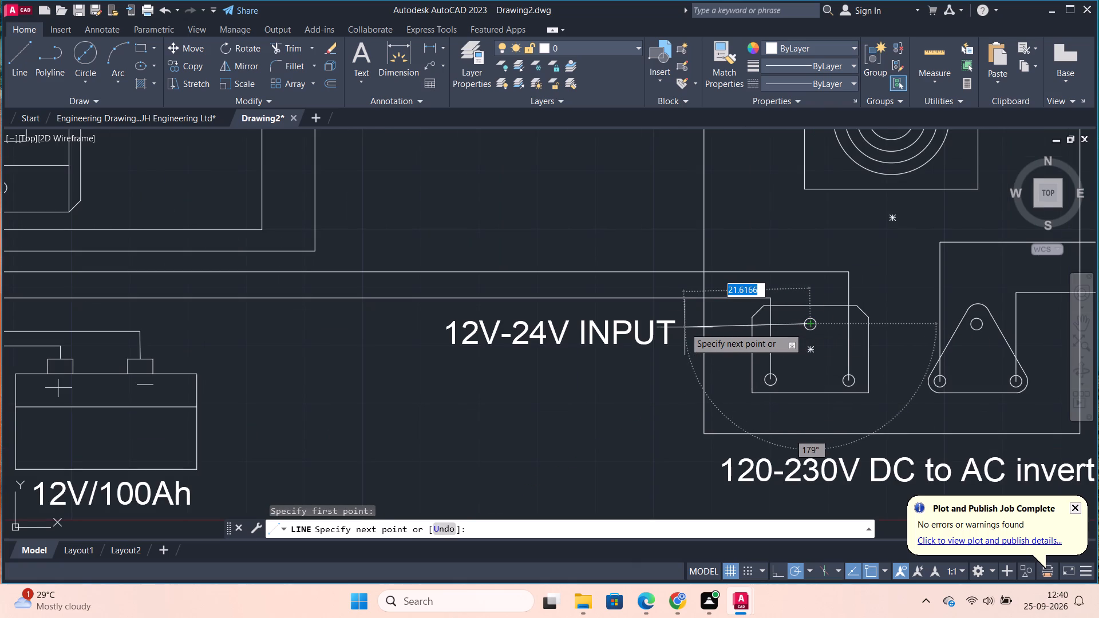
click(681, 324)
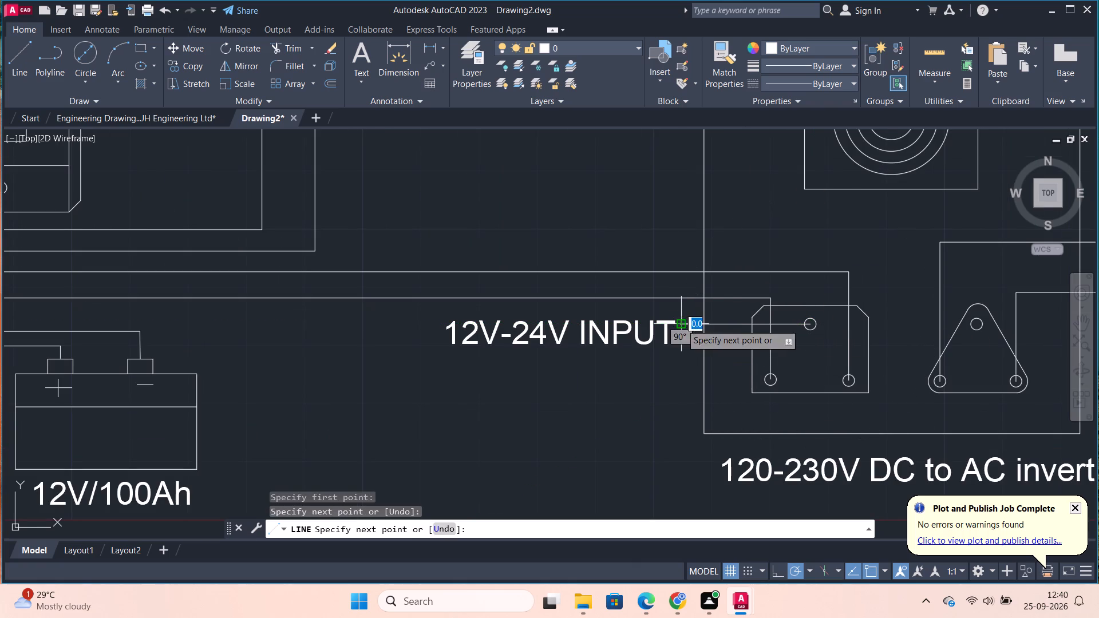
key(Escape)
Paste a copy of the "12V-24V INPUT" label just below the original, offset slightly toward the batteries.
scroll(677, 401, down, 1)
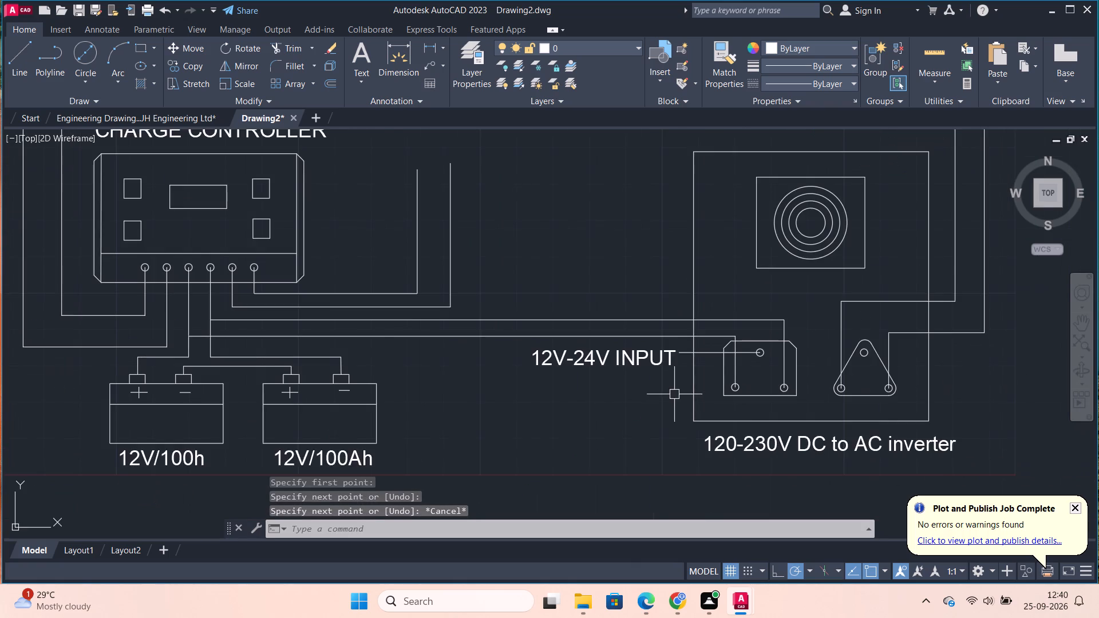
scroll(674, 394, down, 2)
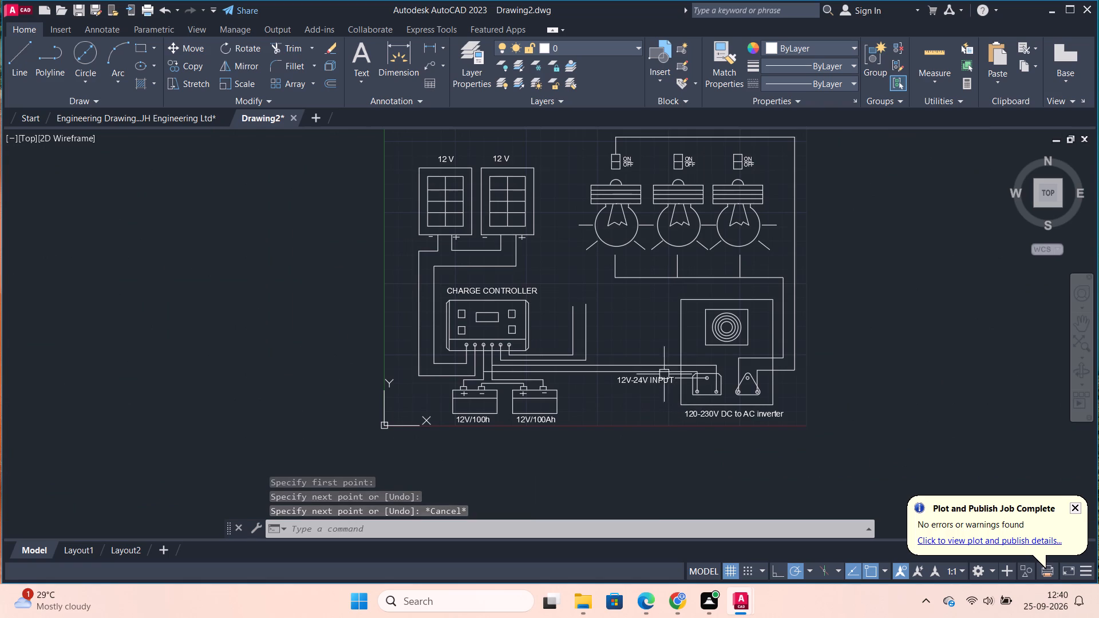
scroll(713, 381, up, 1)
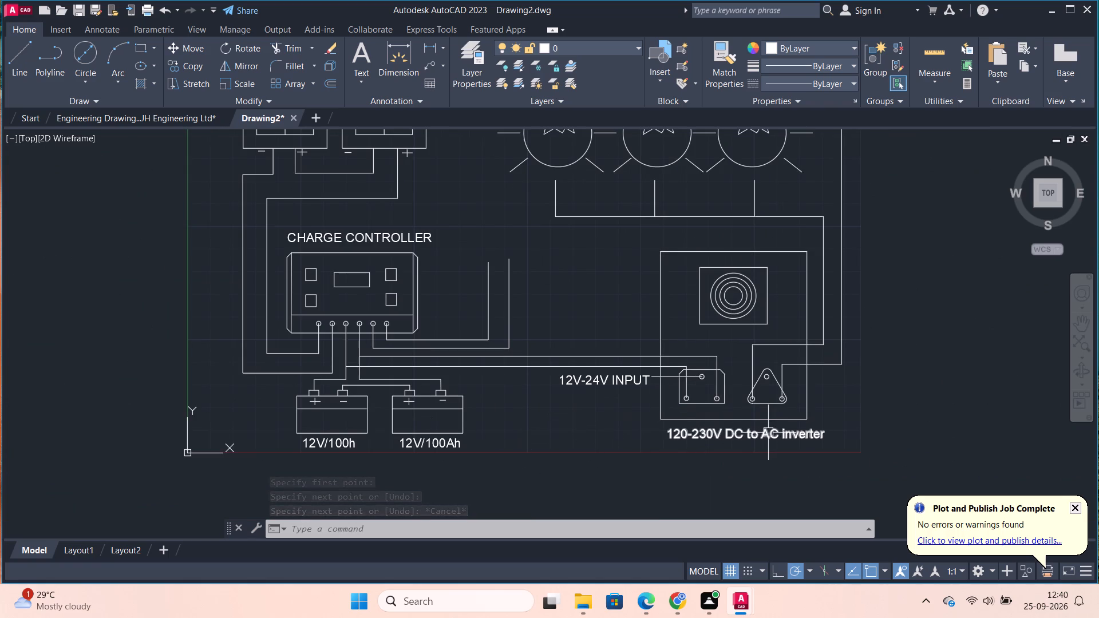
click(618, 384)
key(ctrl+c)
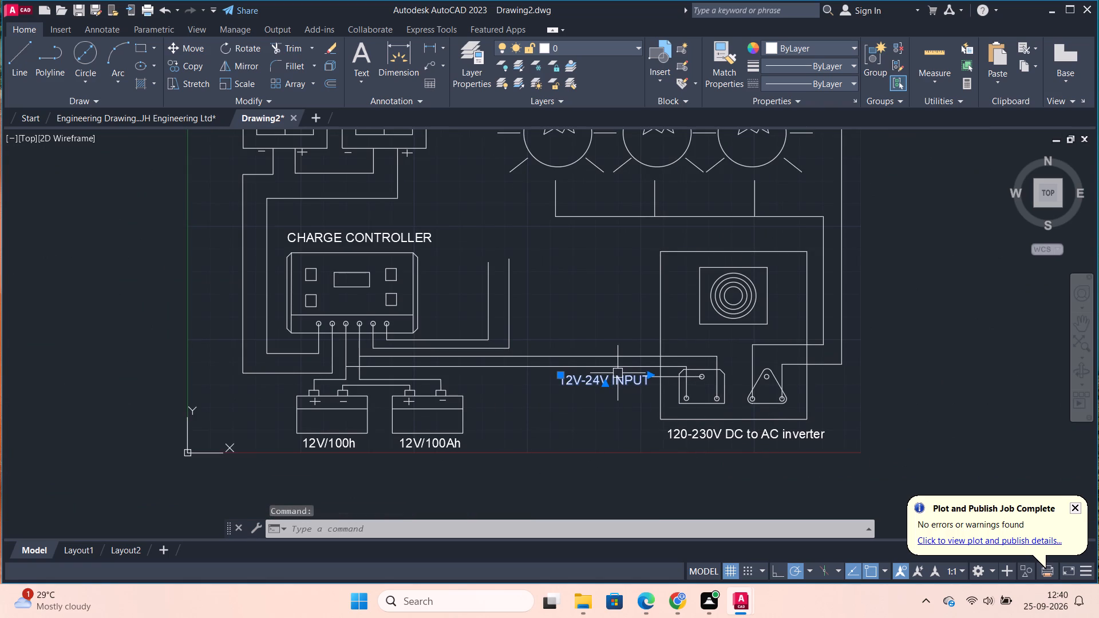
key(ctrl+v)
click(526, 409)
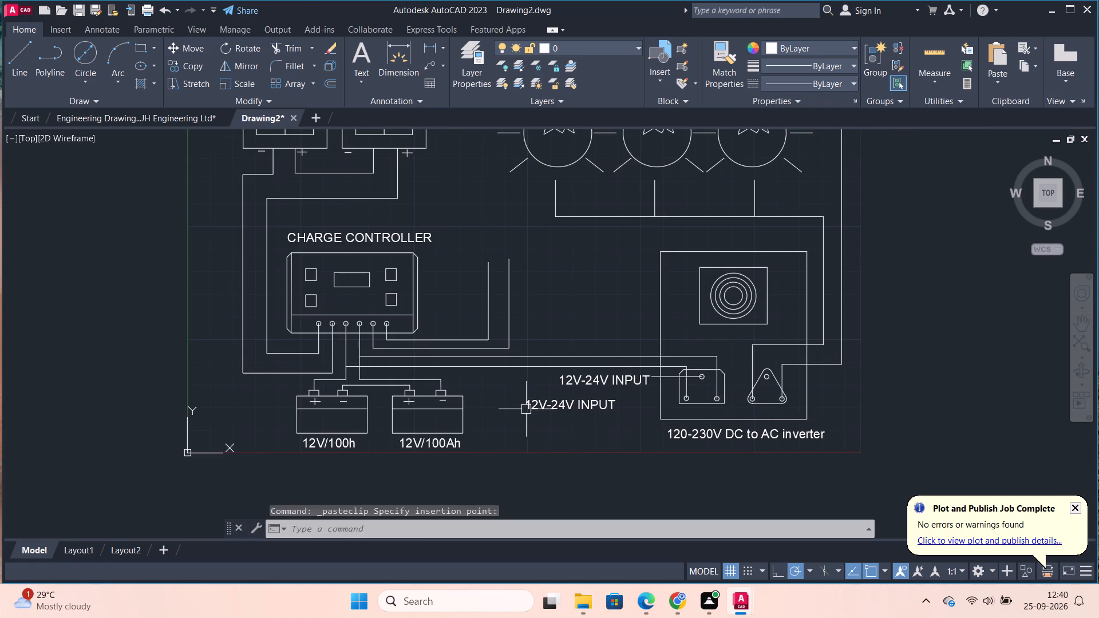
Replace the copied label's text with "UPS/Inverter output".
double_click(545, 407)
scroll(573, 406, up, 3)
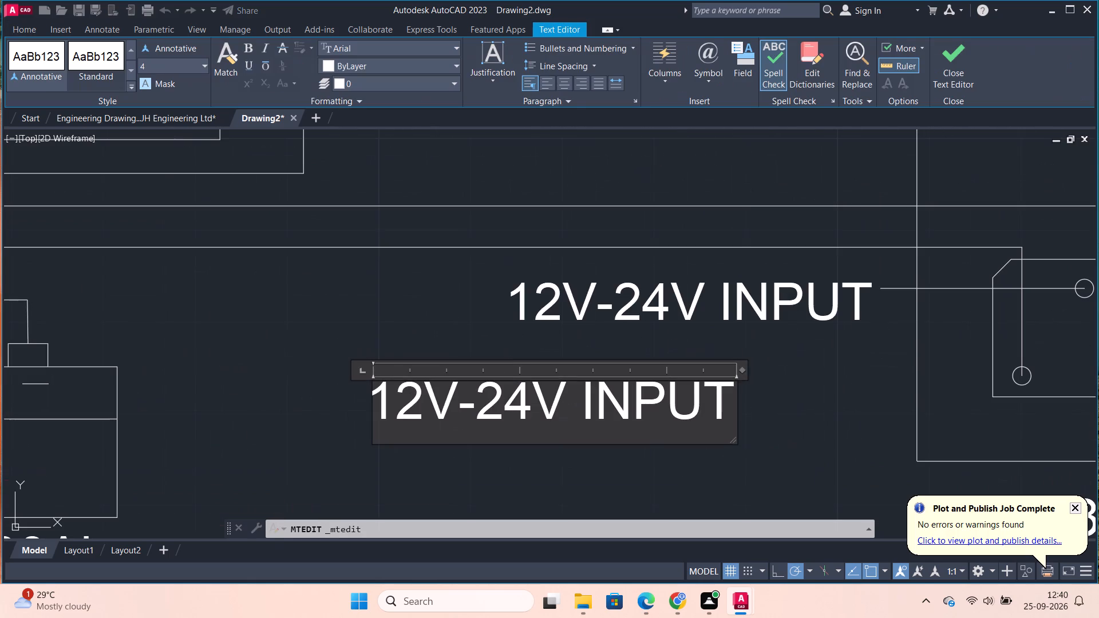
click(729, 398)
key(BackSpace)
key(BackSpace)
key(BackSpace)
key(BackSpace)
key(BackSpace)
key(BackSpace)
key(BackSpace)
key(BackSpace)
key(BackSpace)
key(BackSpace)
key(BackSpace)
key(BackSpace)
key(BackSpace)
key(BackSpace)
key(BackSpace)
key(BackSpace)
key(BackSpace)
key(BackSpace)
key(BackSpace)
key(BackSpace)
text(UP)
key(s)
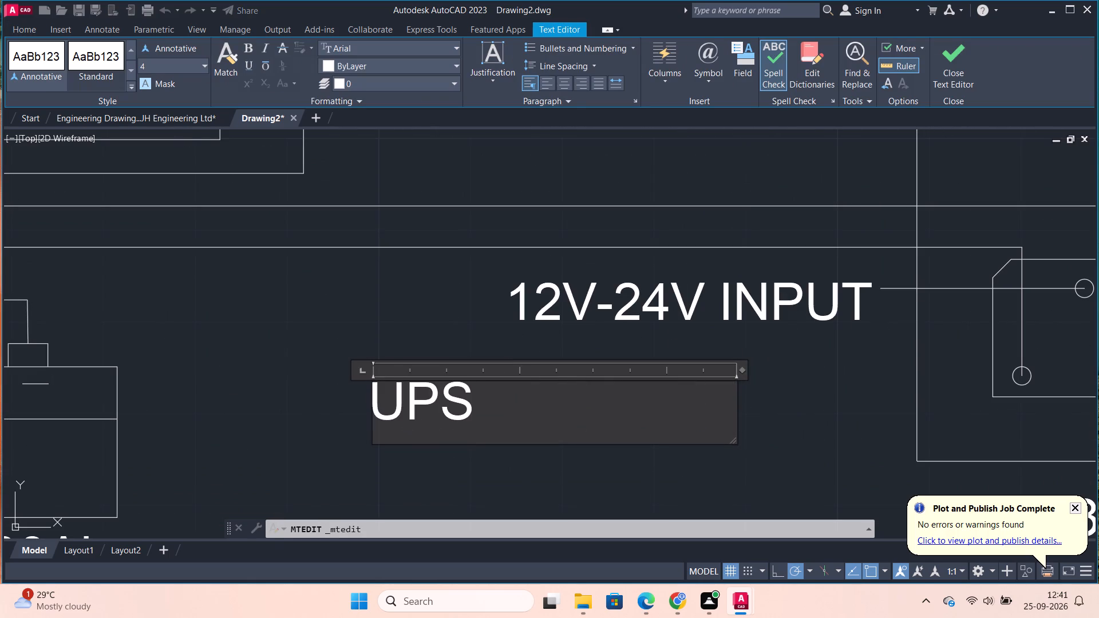
key(slash)
key(space)
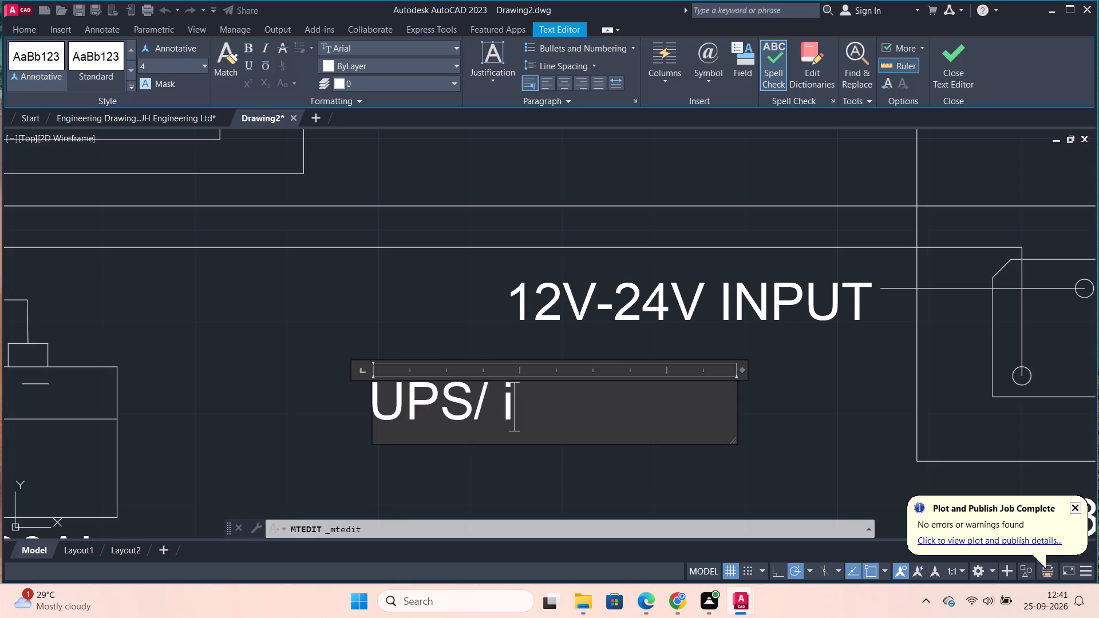
key(BackSpace)
key(Left)
key(i)
key(b)
key(BackSpace)
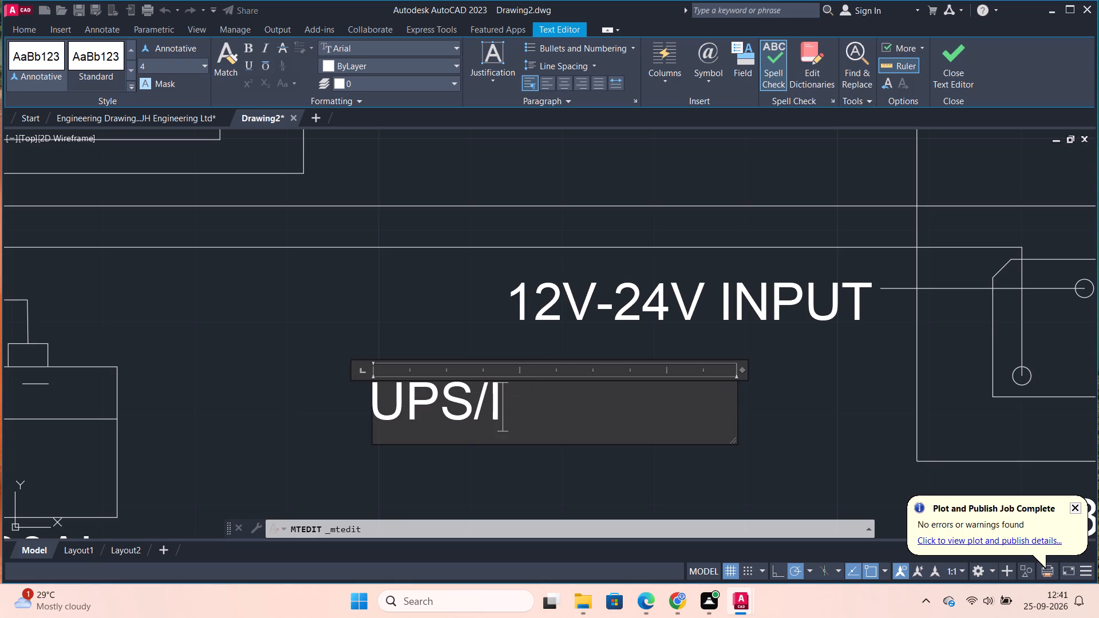
key(n)
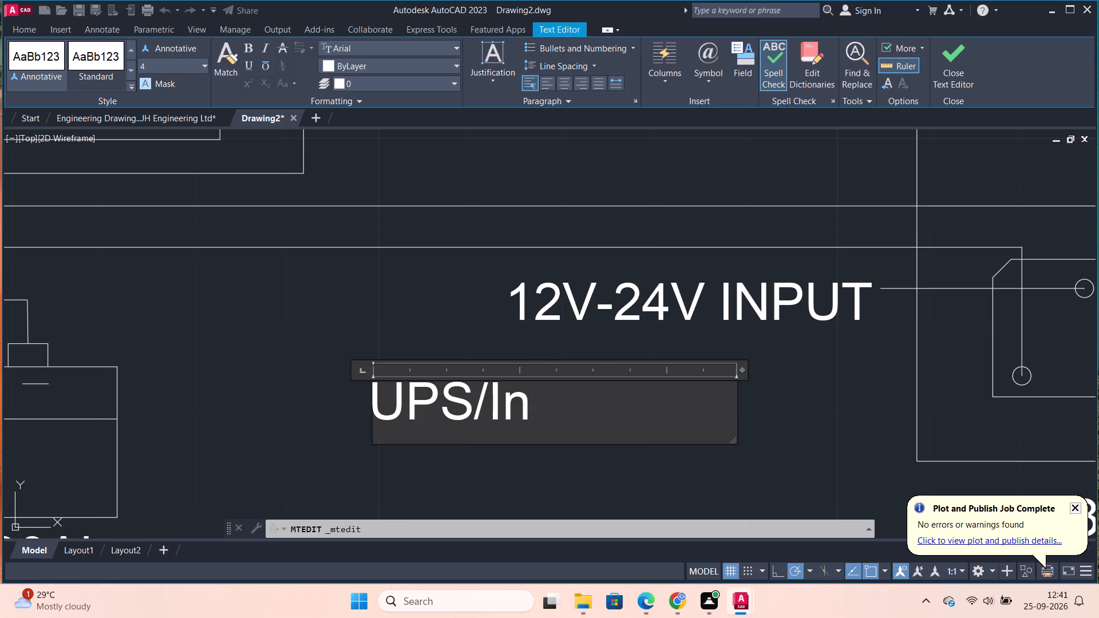
text(verter)
key(space)
text(output)
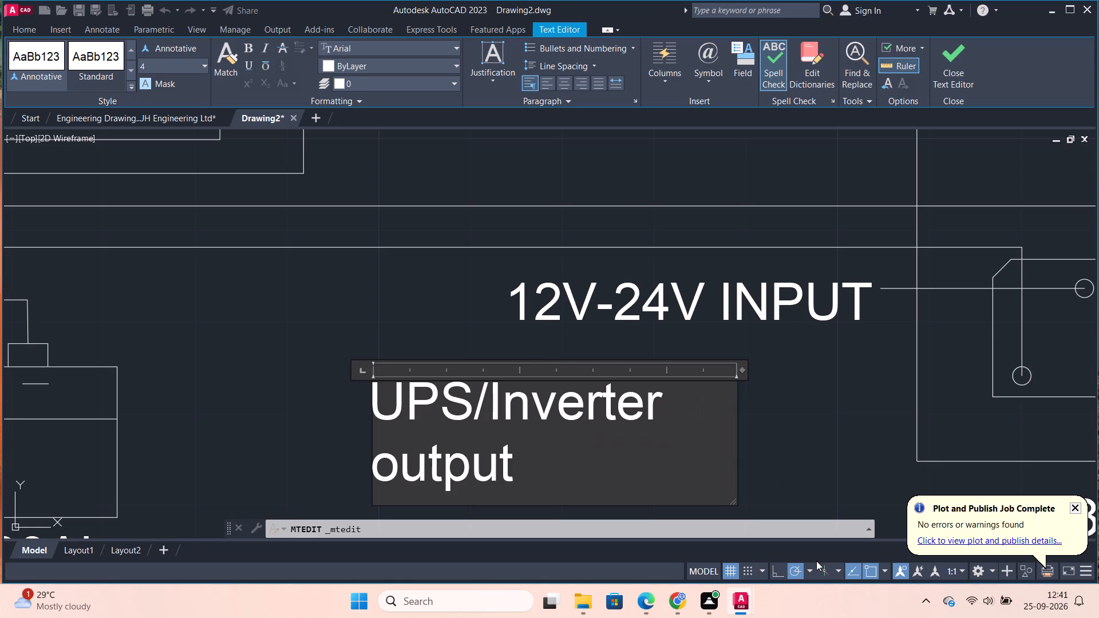
key(space)
Add a new line reading "120V-230V AC" below "UPS/Inverter output" in the label and finish editing.
key(Return)
text(120)
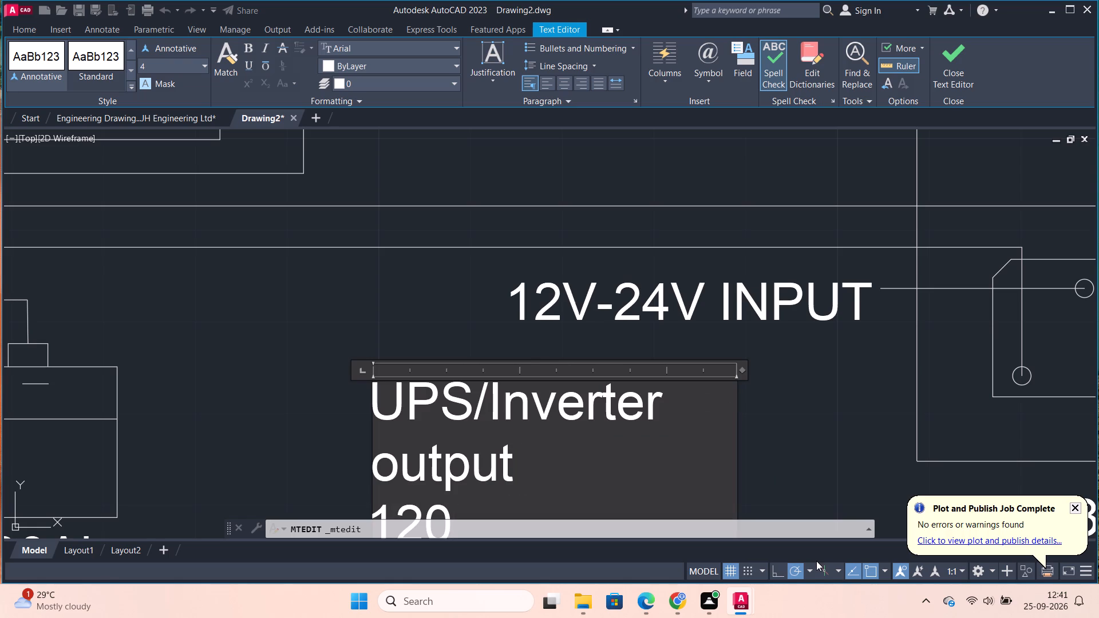
key(v)
text(-230)
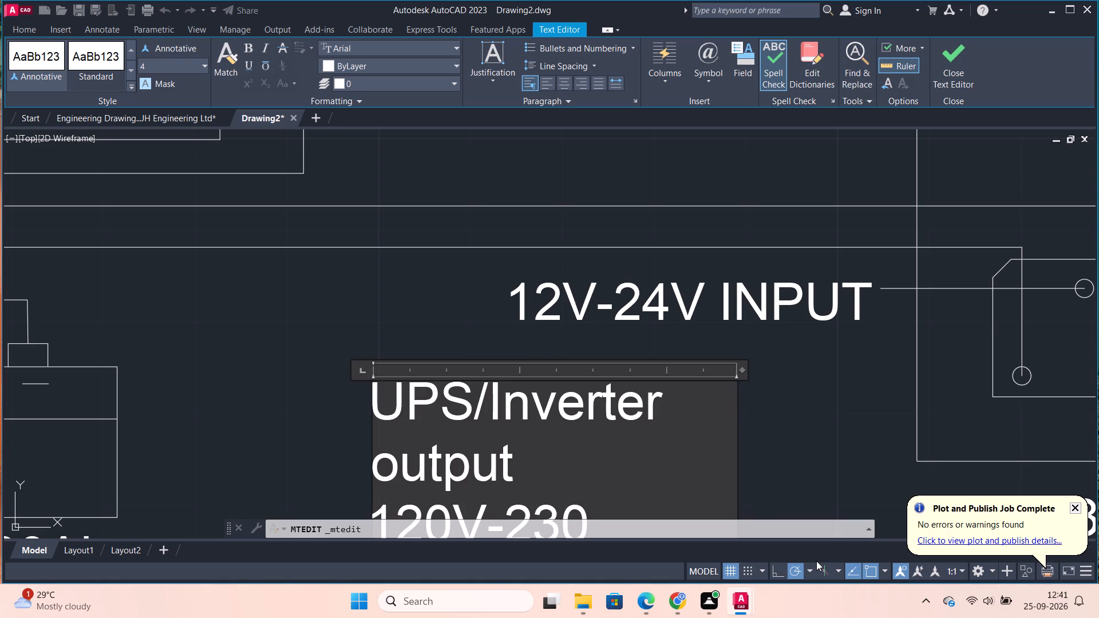
key(v)
key(space)
text(AV)
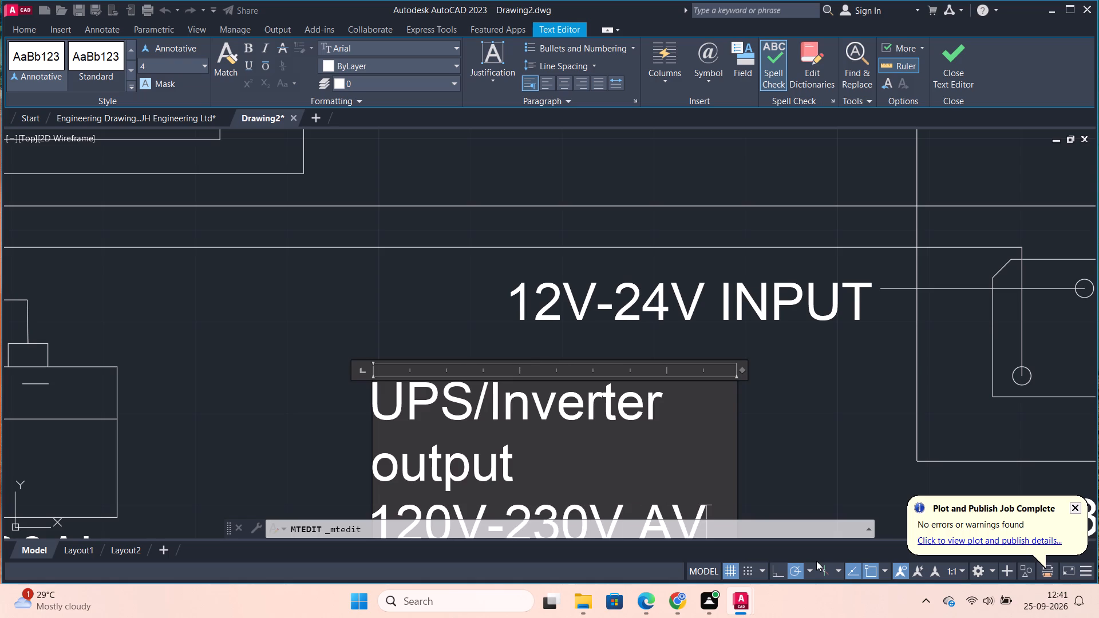
key(BackSpace)
key(c)
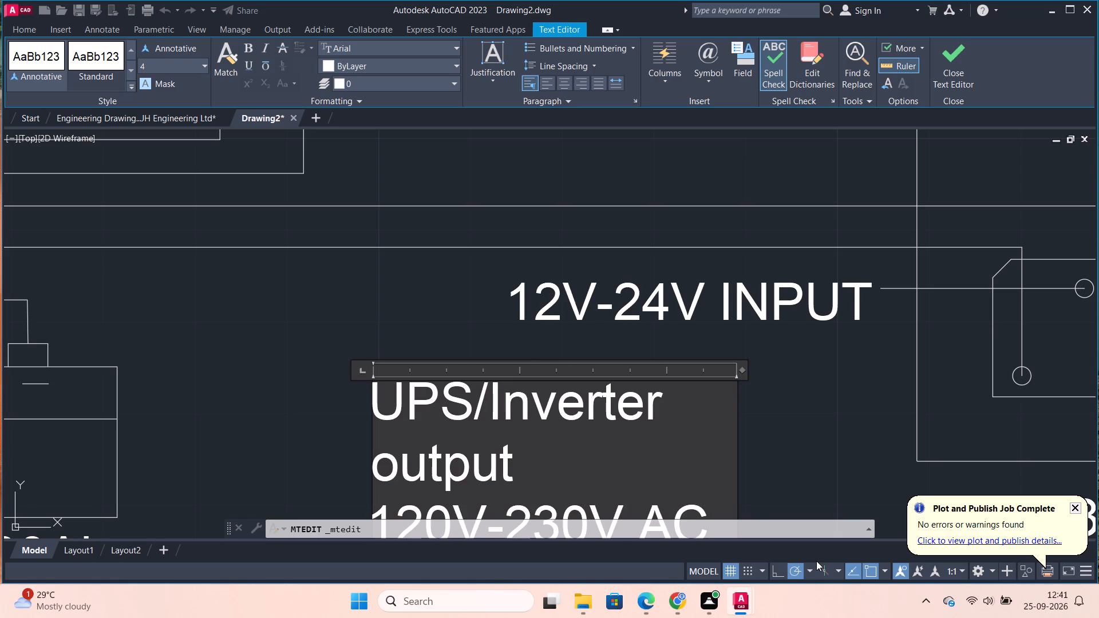
click(946, 72)
Widen the new label's text frame so "UPS/Inverter output" fits on one line above "120V-230V AC".
scroll(752, 360, down, 2)
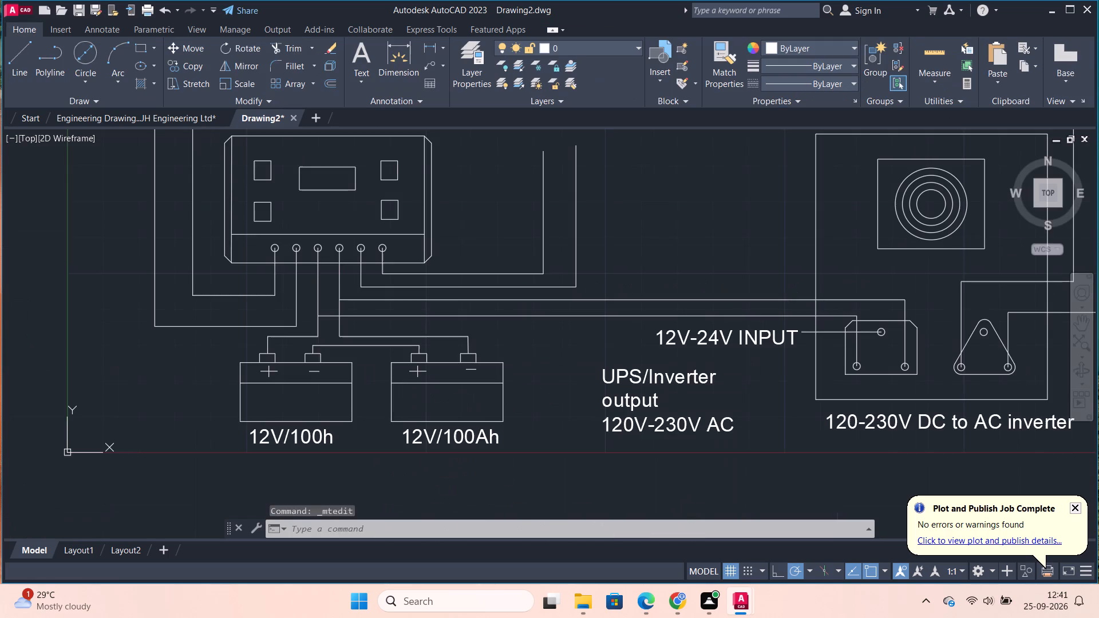
middle_drag(776, 398, 780, 363)
click(675, 341)
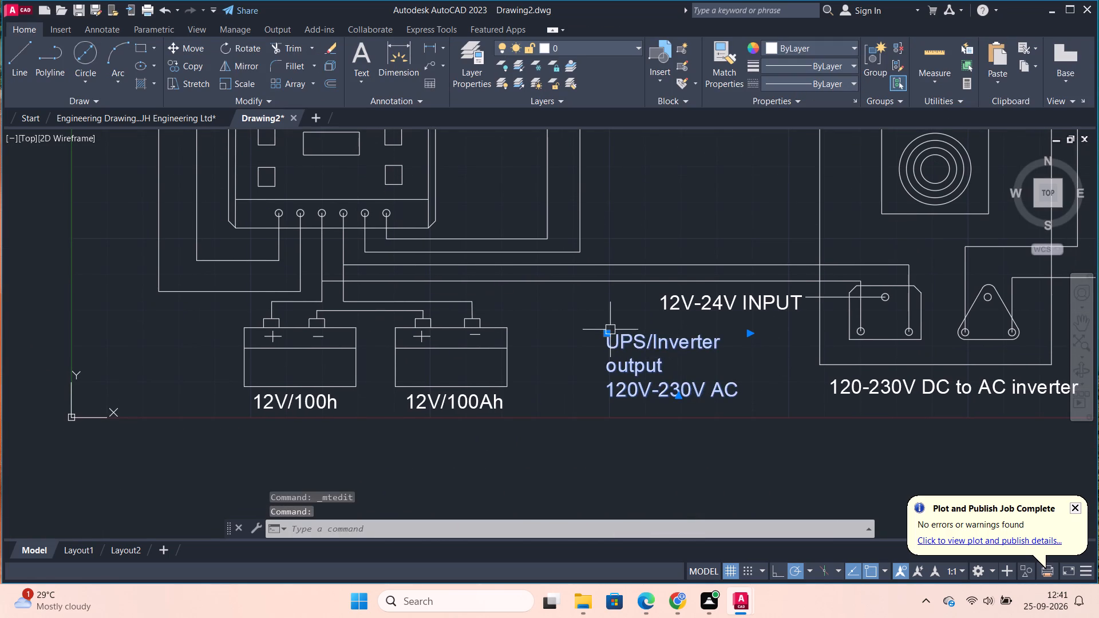
click(753, 335)
click(741, 335)
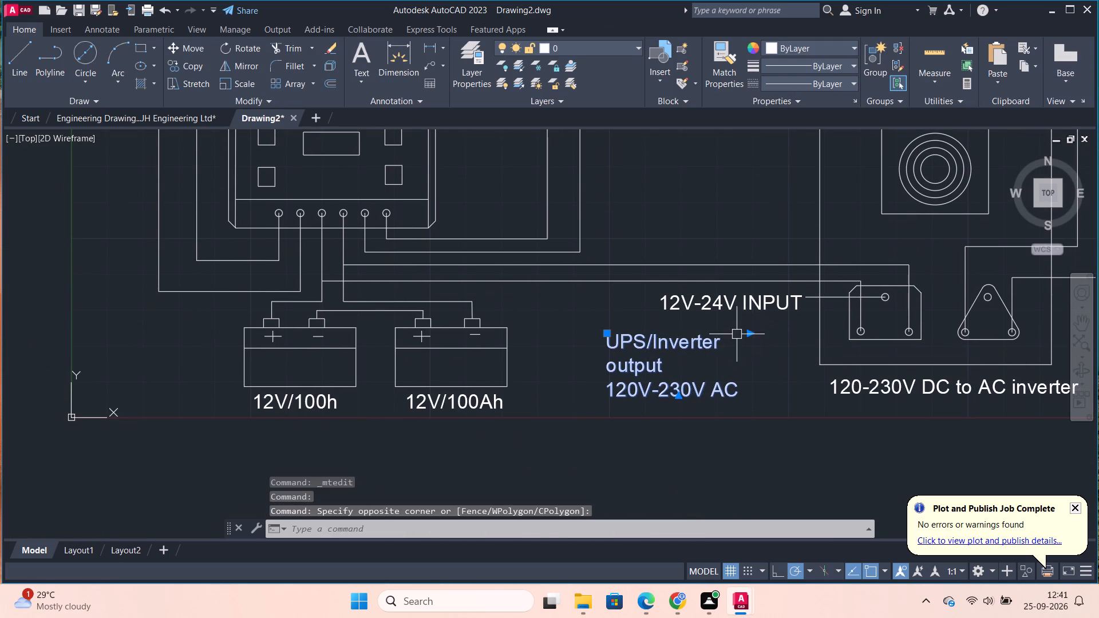
drag(749, 334, 817, 333)
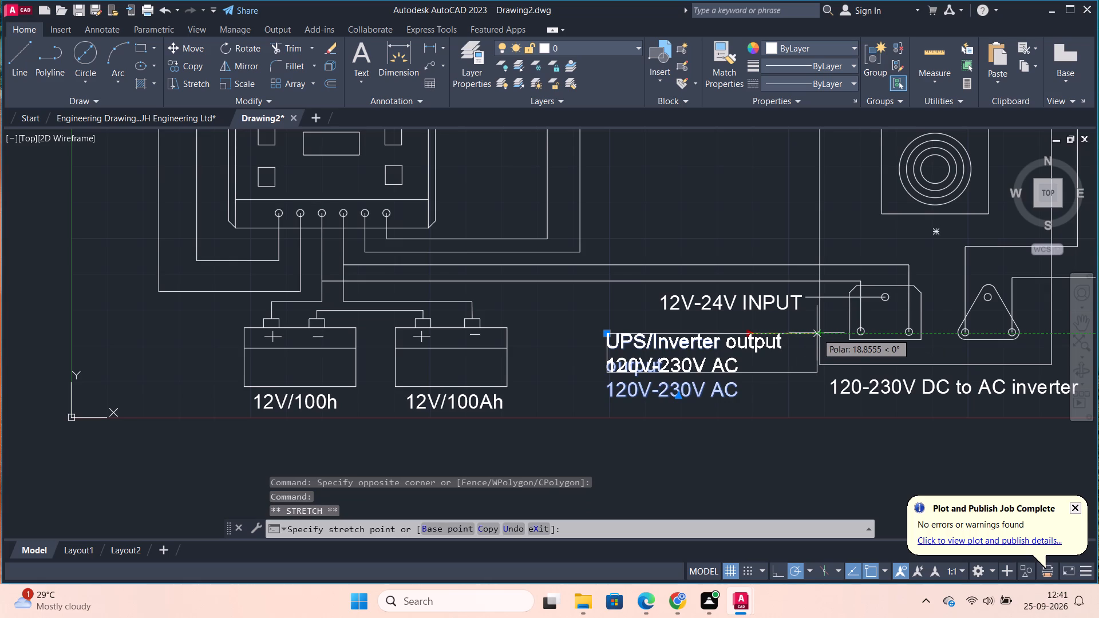
drag(817, 333, 812, 333)
click(801, 335)
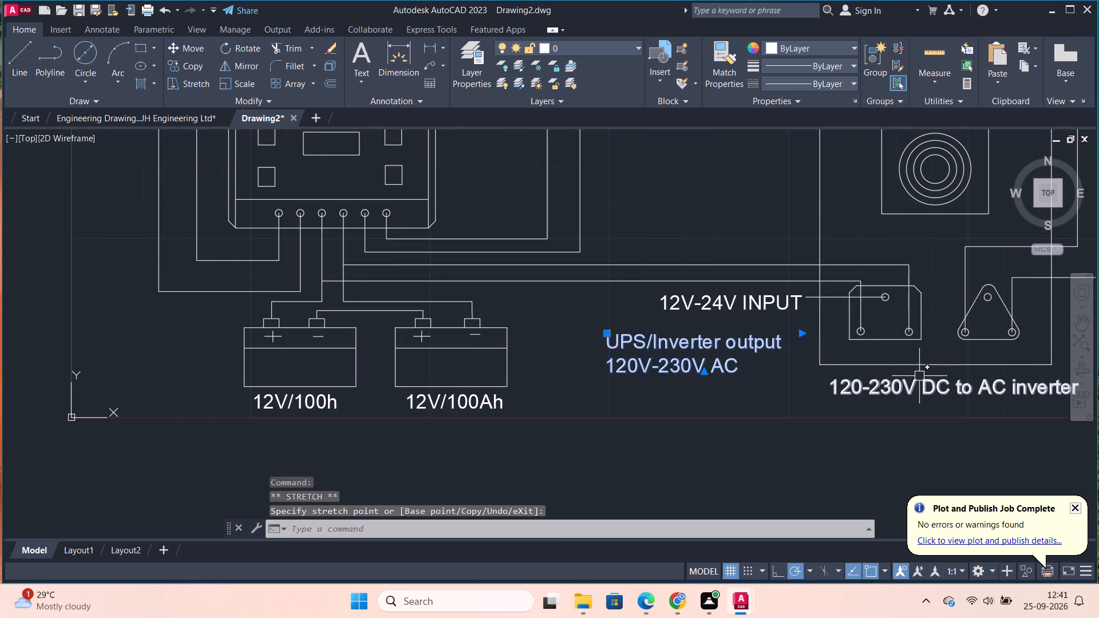
key(Escape)
Draw a leader from the triangular terminal plate's upper hole, about 16 down and about 57 horizontally to the "UPS/Inverter output" label.
click(17, 65)
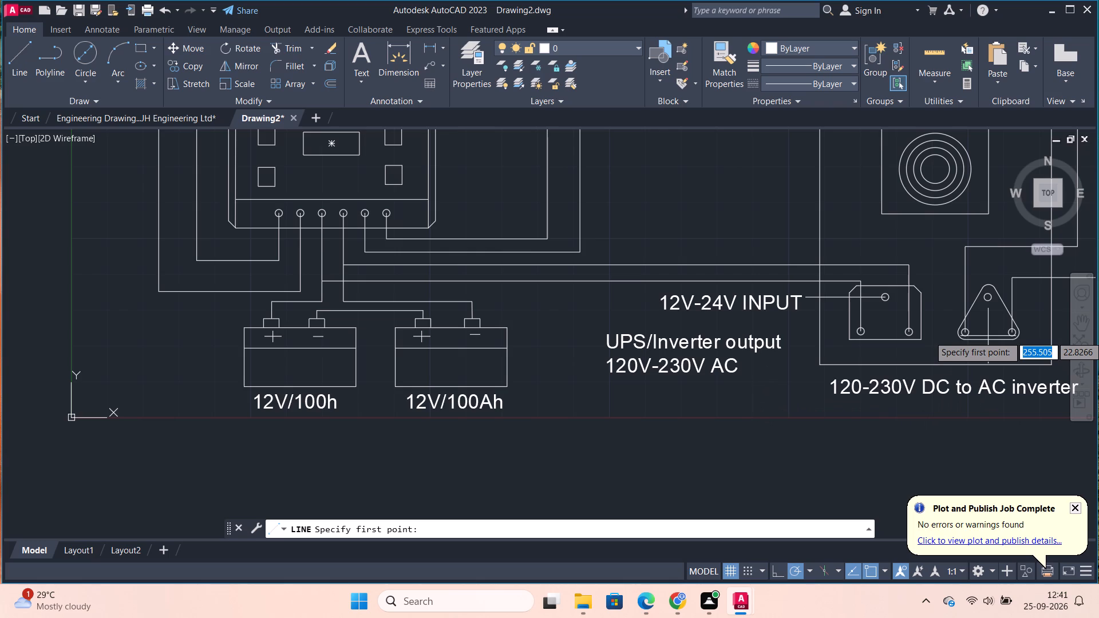
click(987, 298)
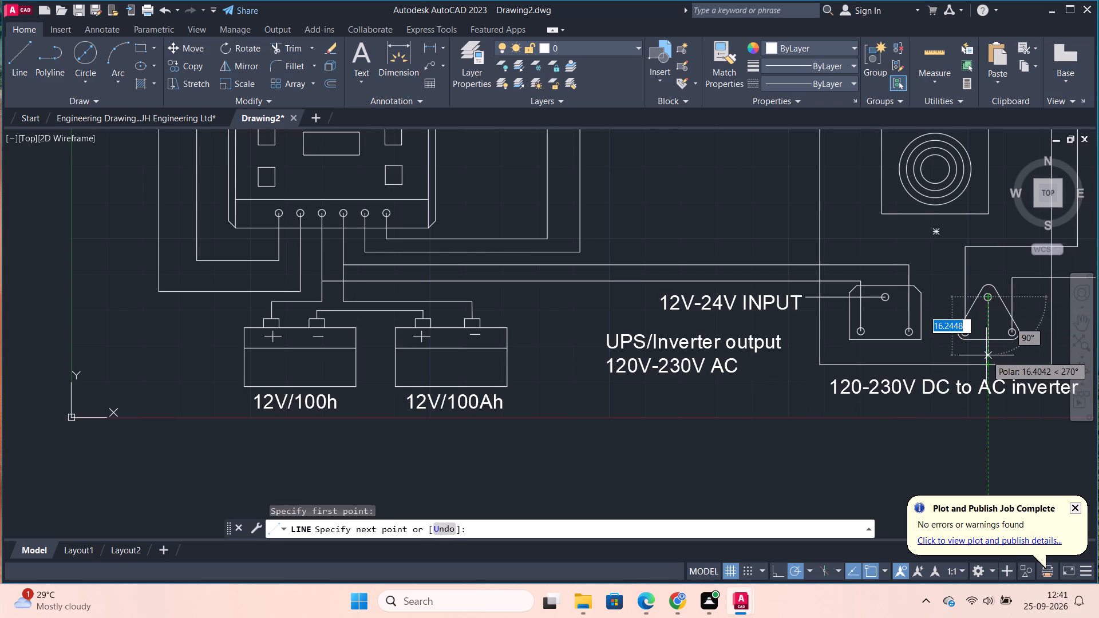
click(986, 355)
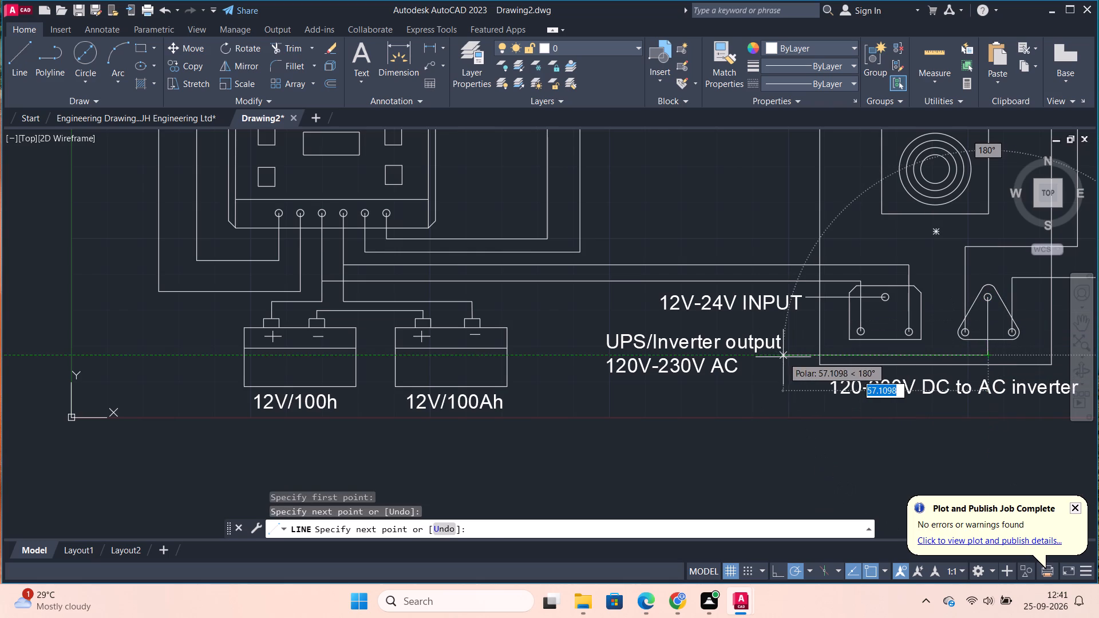
click(783, 357)
key(Escape)
Save the drawing in Documents under the file name "SOLAR WIRING DIAGRAM FOR 24V".
scroll(856, 373, down, 1)
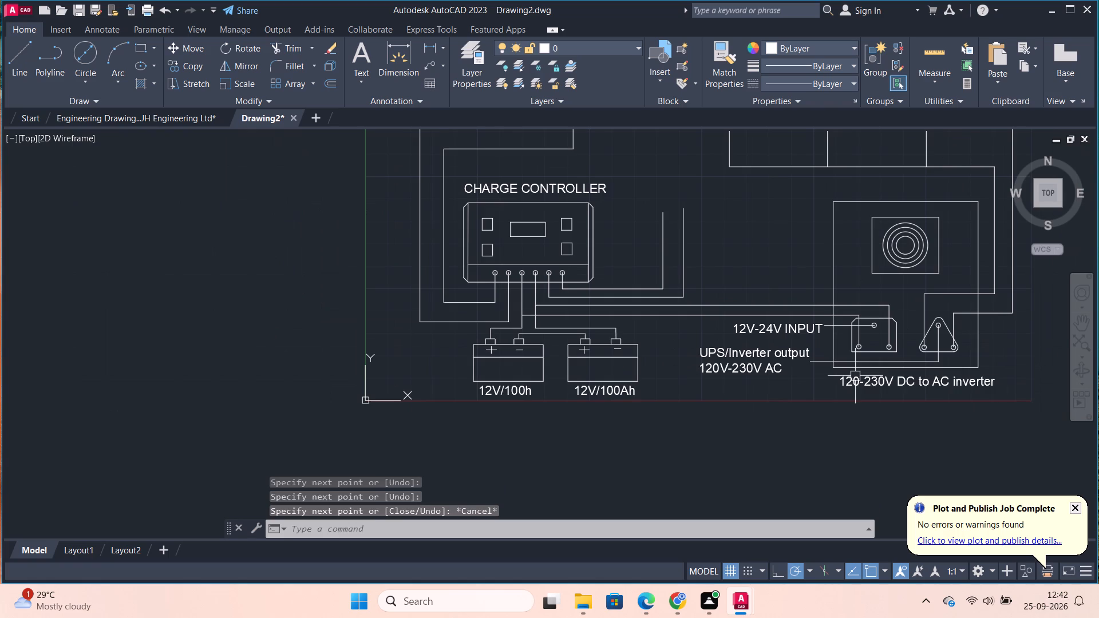
middle_drag(857, 259, 703, 300)
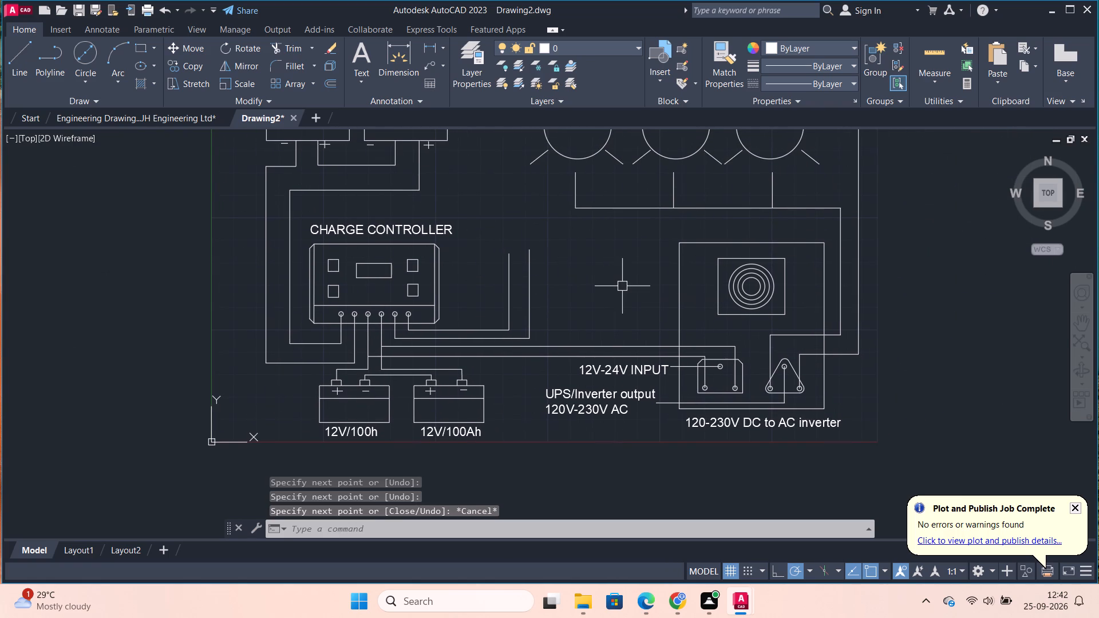
key(ctrl+s)
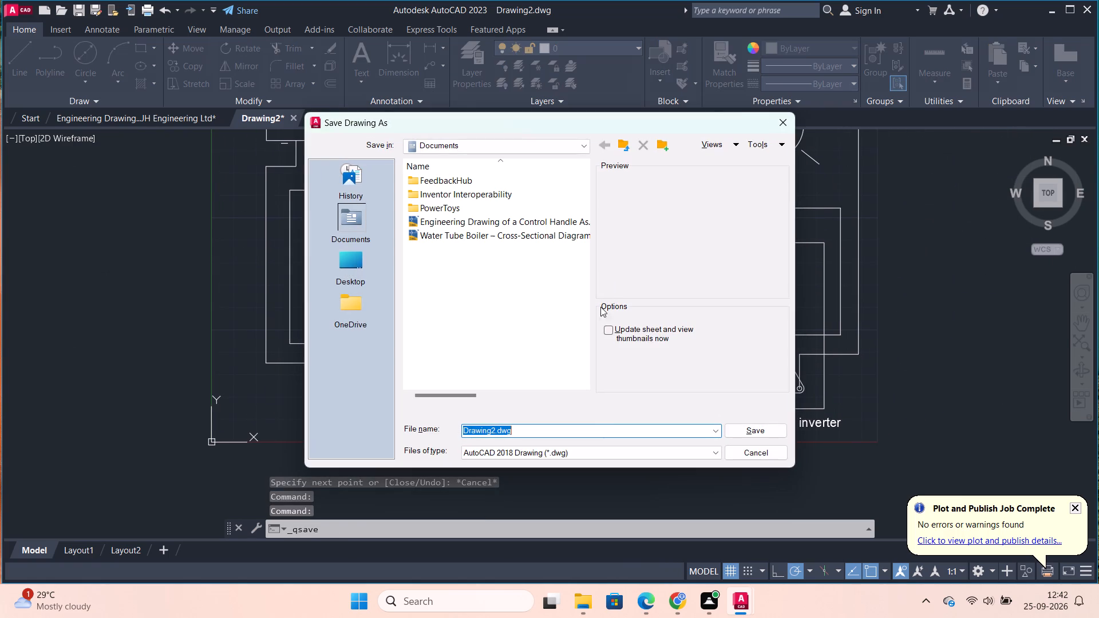
key(ctrl+v)
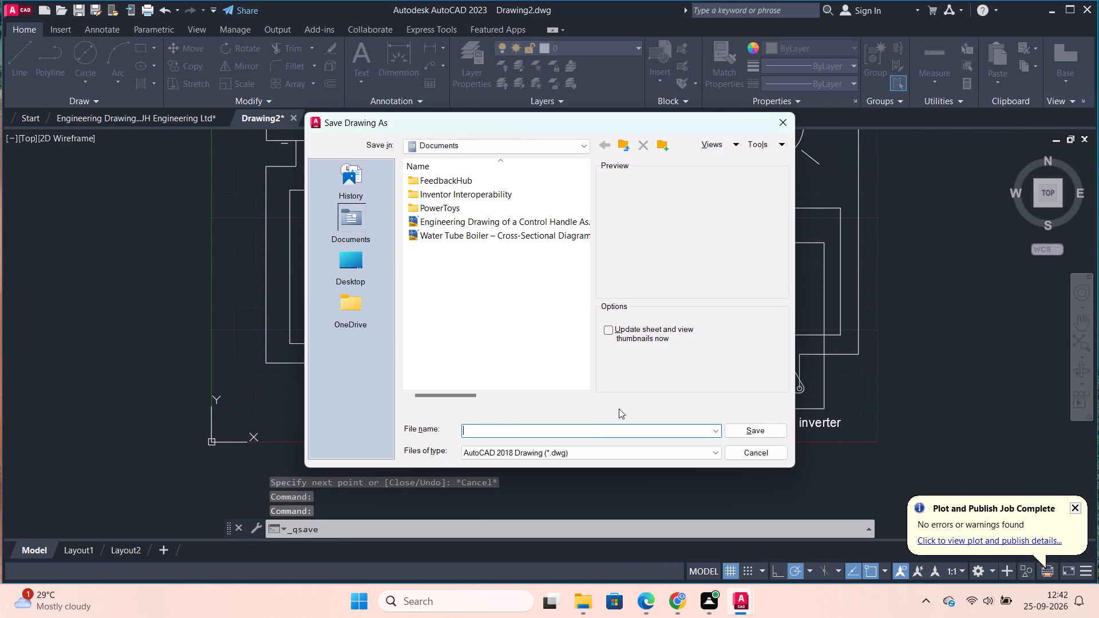
key(ctrl+v)
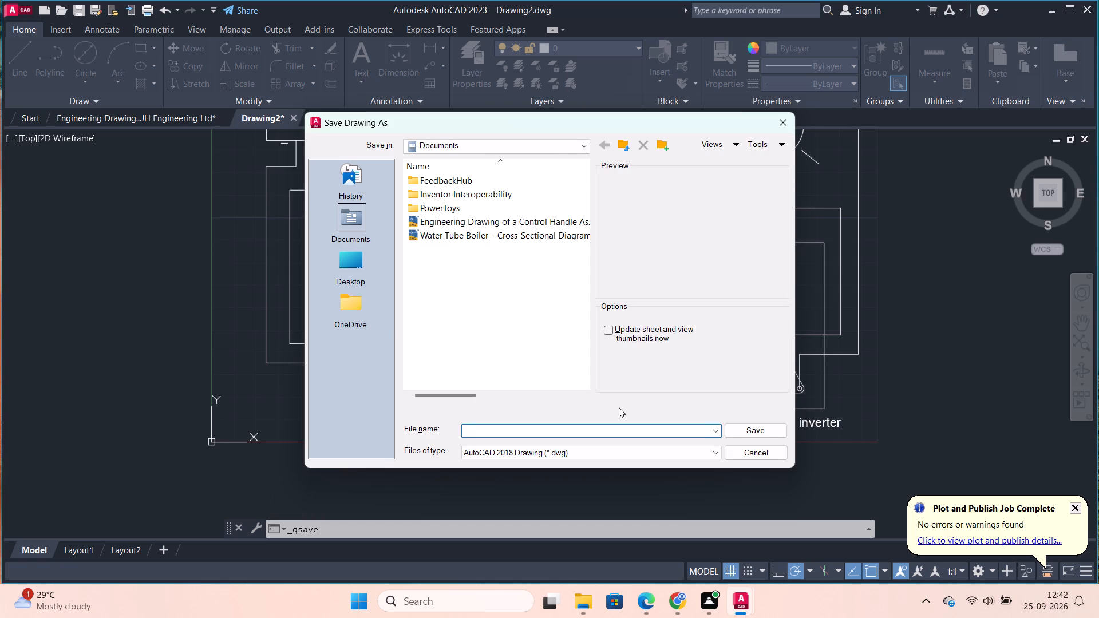
text(SOLAR)
key(space)
text(WIRING)
key(space)
text(DIAGRAM)
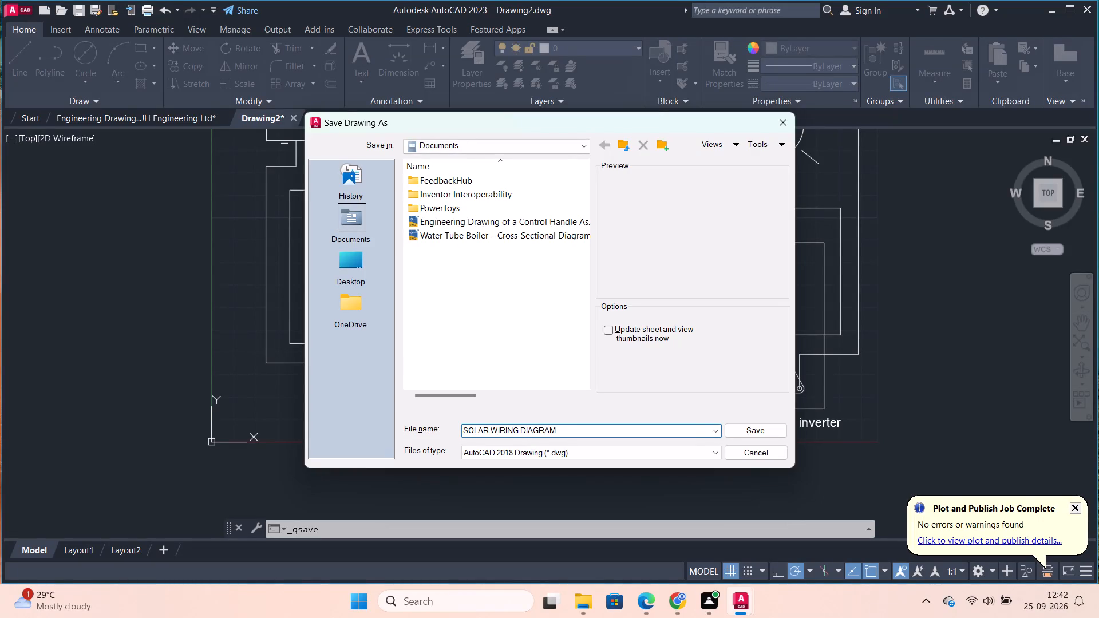
key(space)
text(FOR 24V)
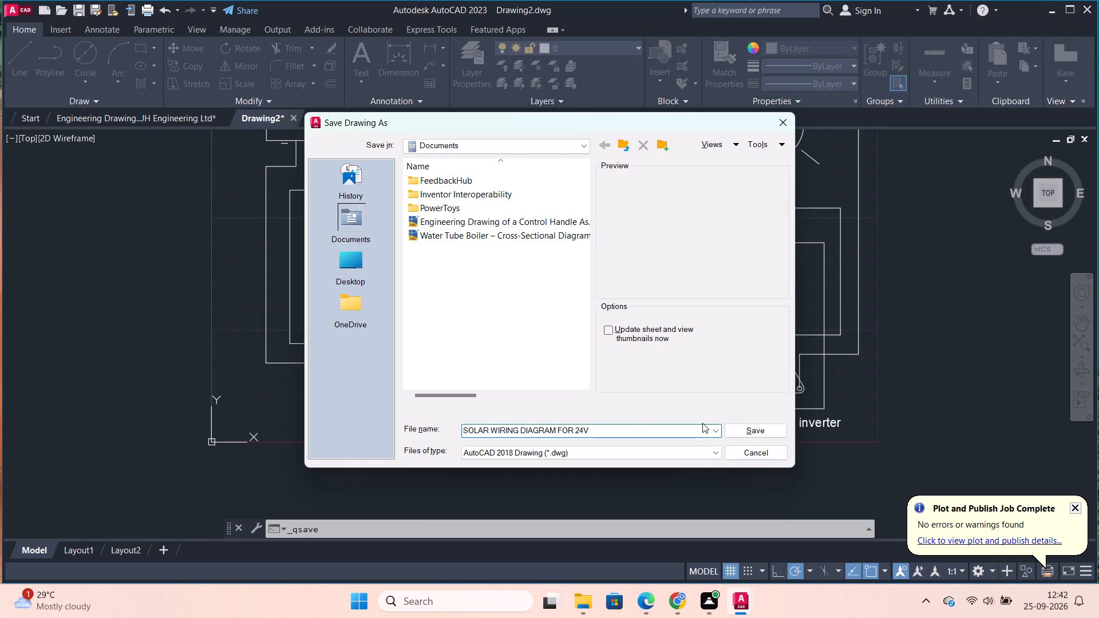
click(770, 433)
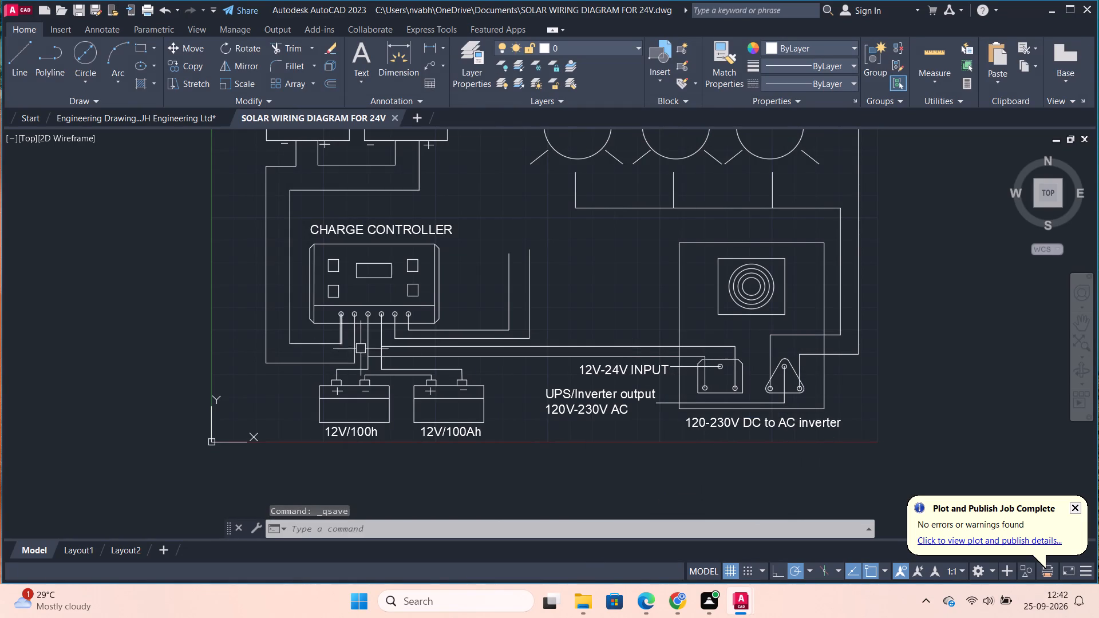
Draw a circle about 6.4 in diameter centred on each upper end of the charge controller's two open output wires.
click(91, 55)
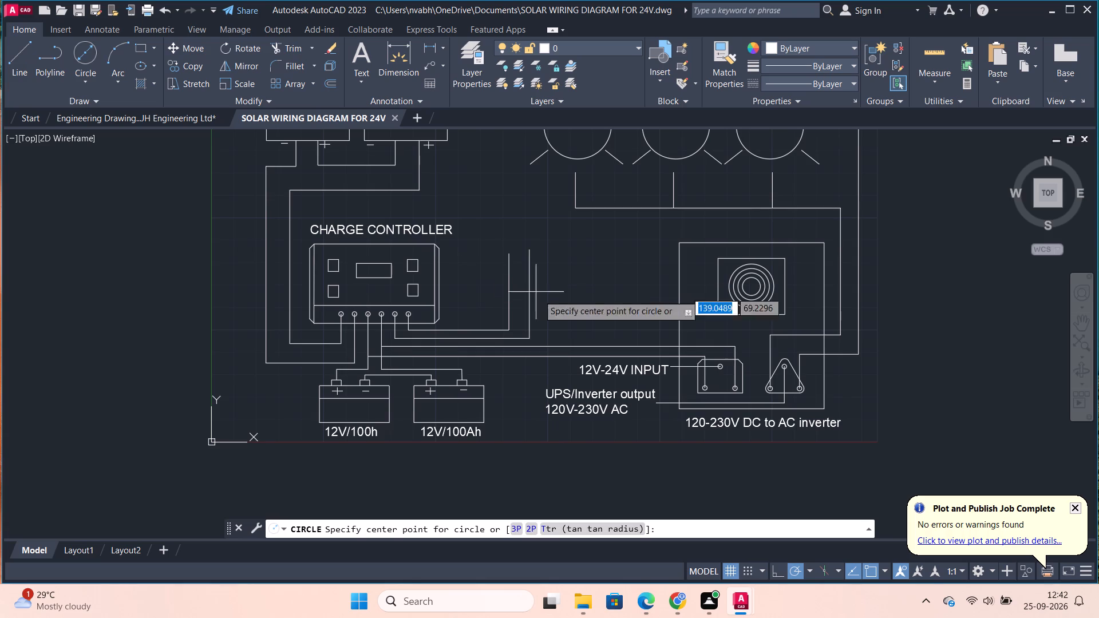
click(531, 248)
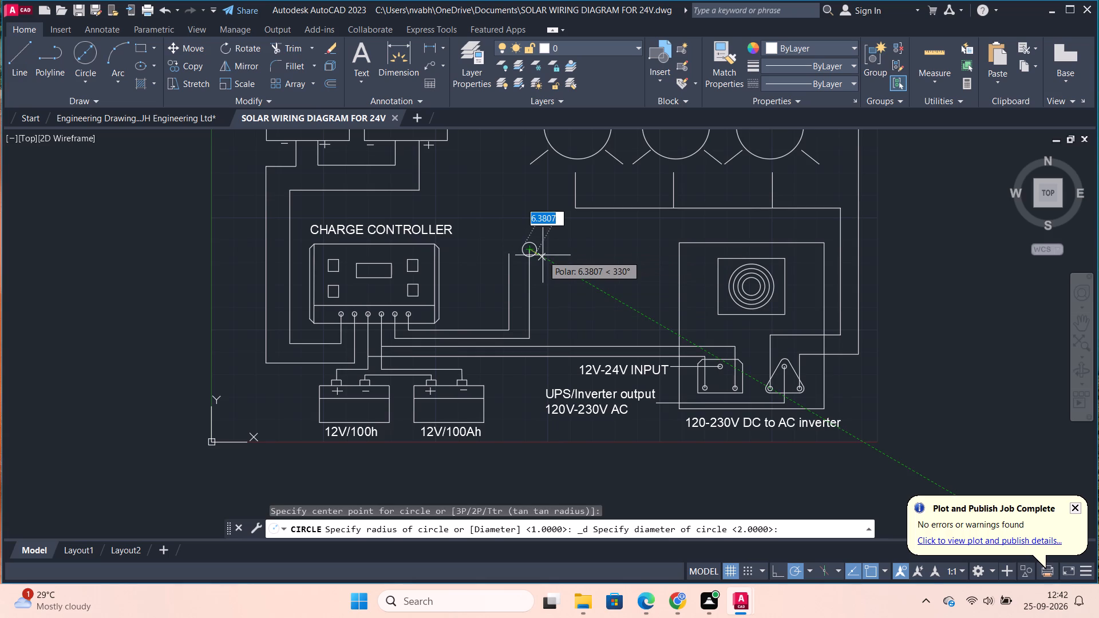
click(543, 255)
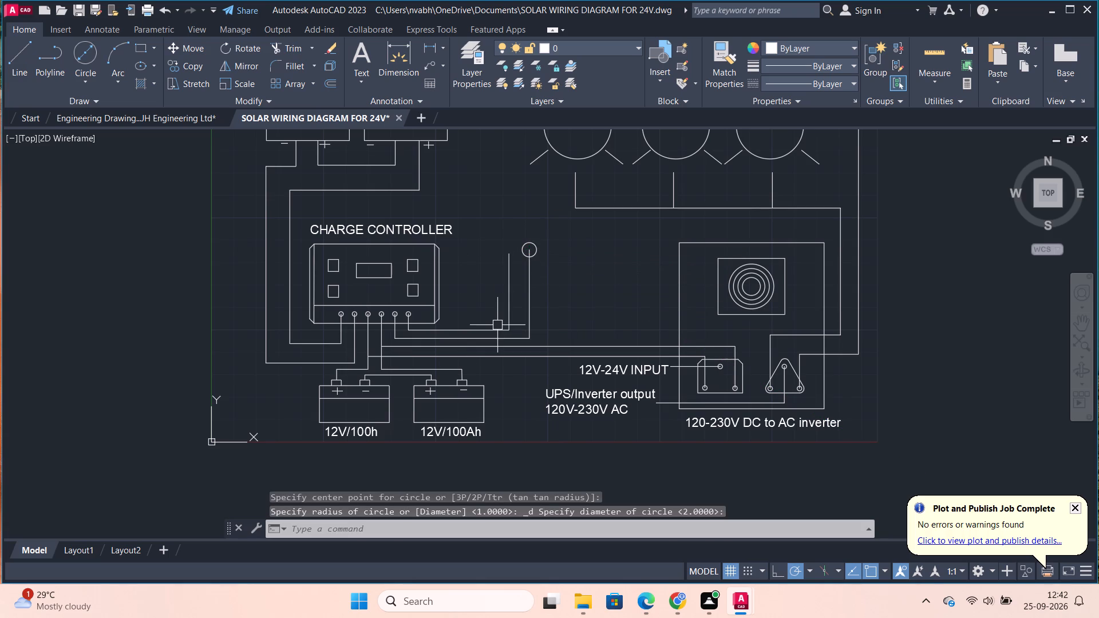
key(space)
click(511, 252)
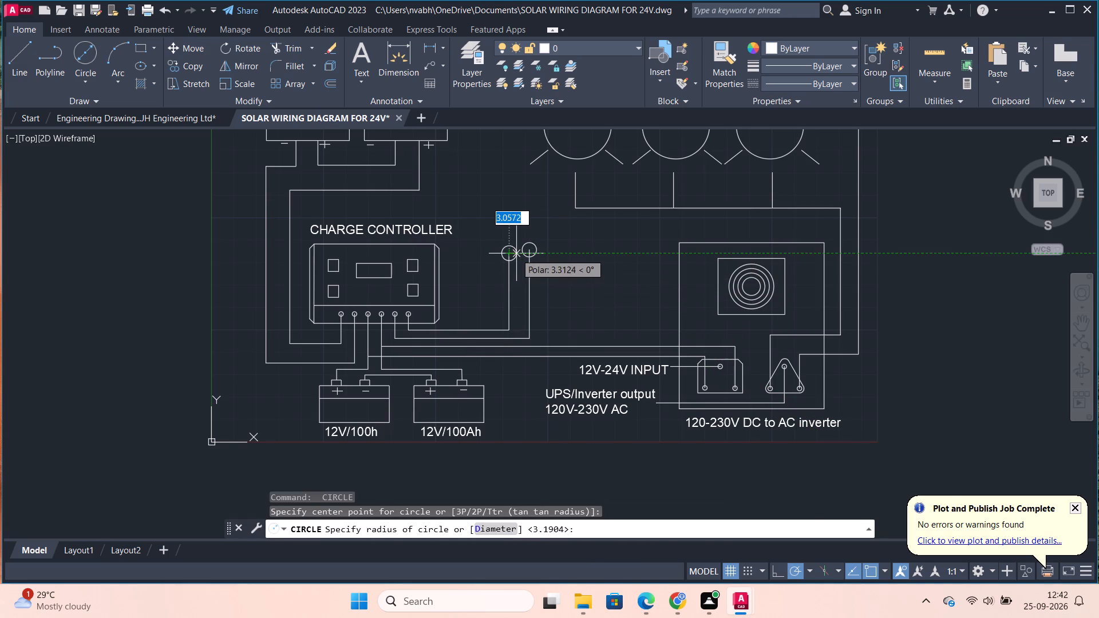
scroll(516, 252, up, 1)
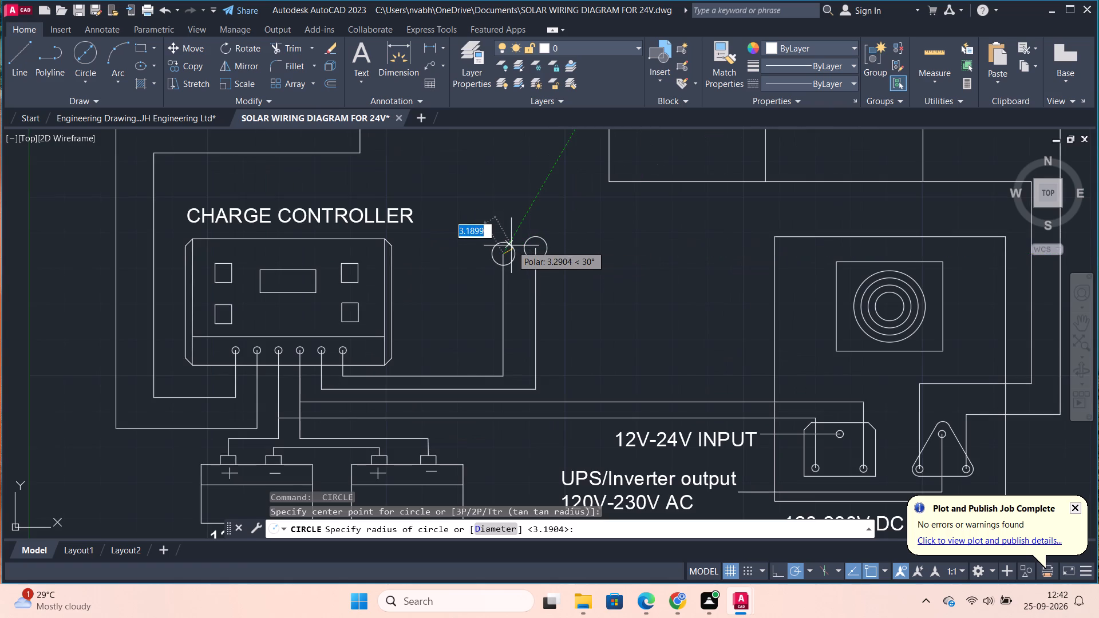
click(512, 247)
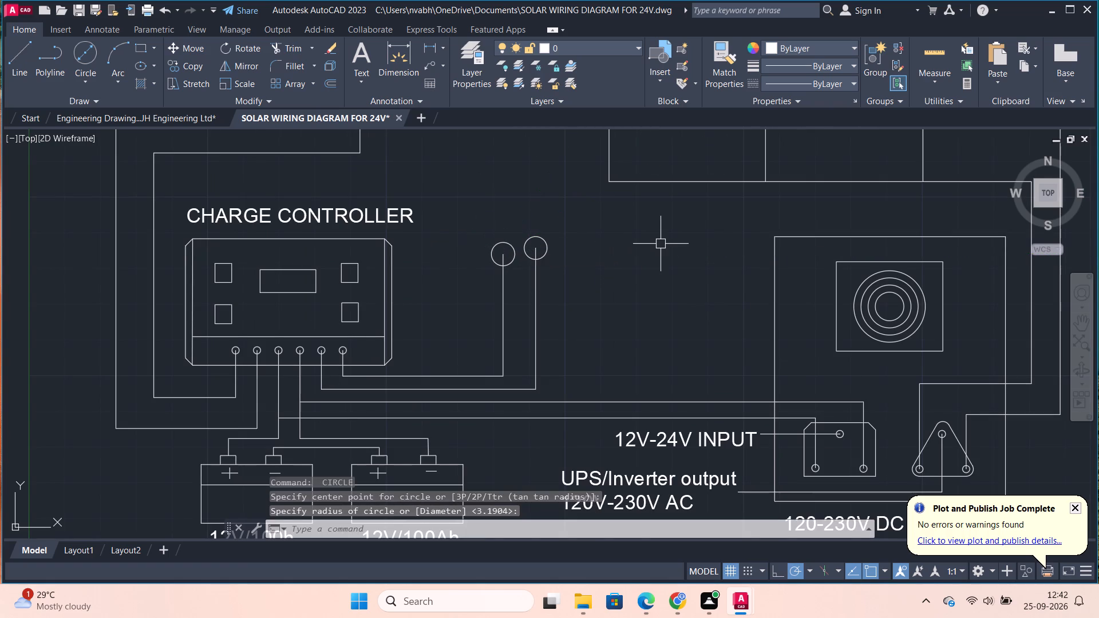
key(Escape)
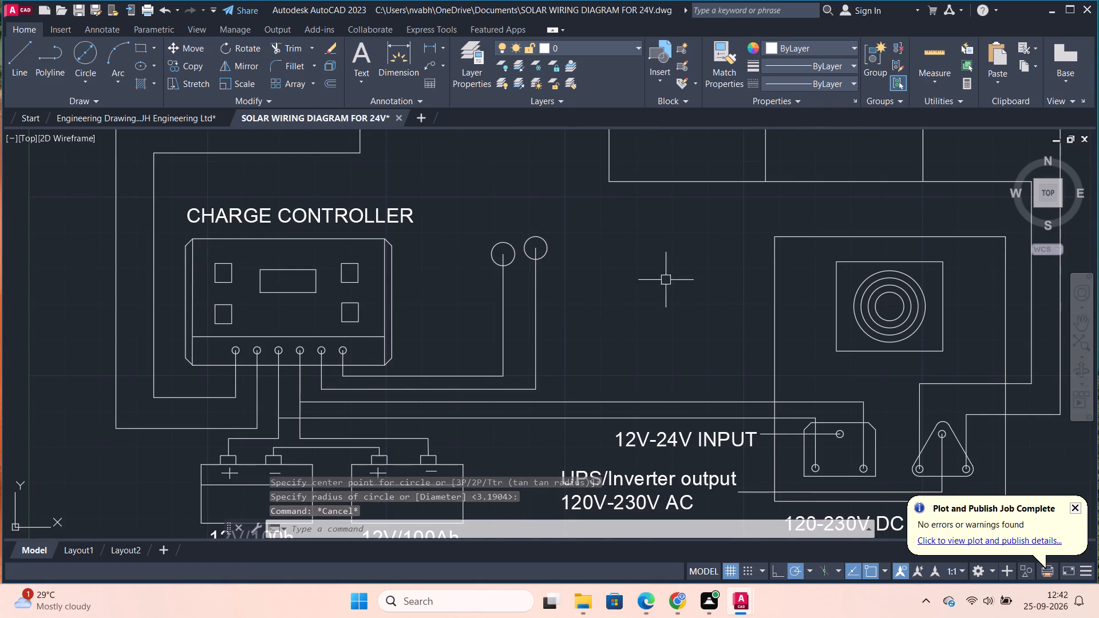
Trim away the wire segments inside the two new terminal circles.
scroll(610, 291, down, 1)
scroll(584, 296, up, 2)
text(TR)
key(Return)
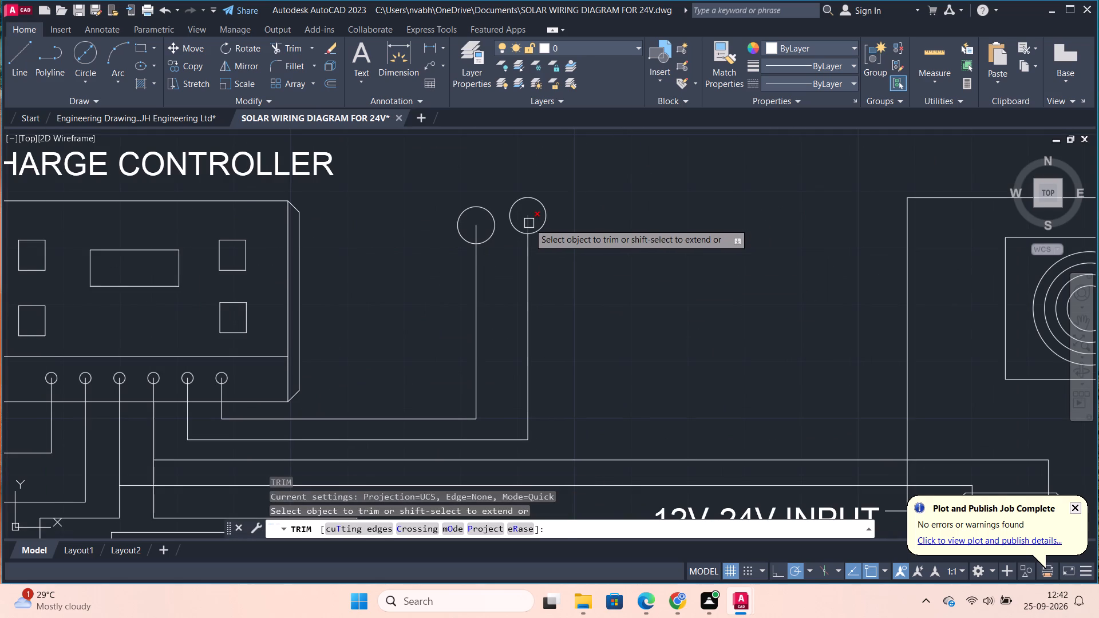
click(529, 223)
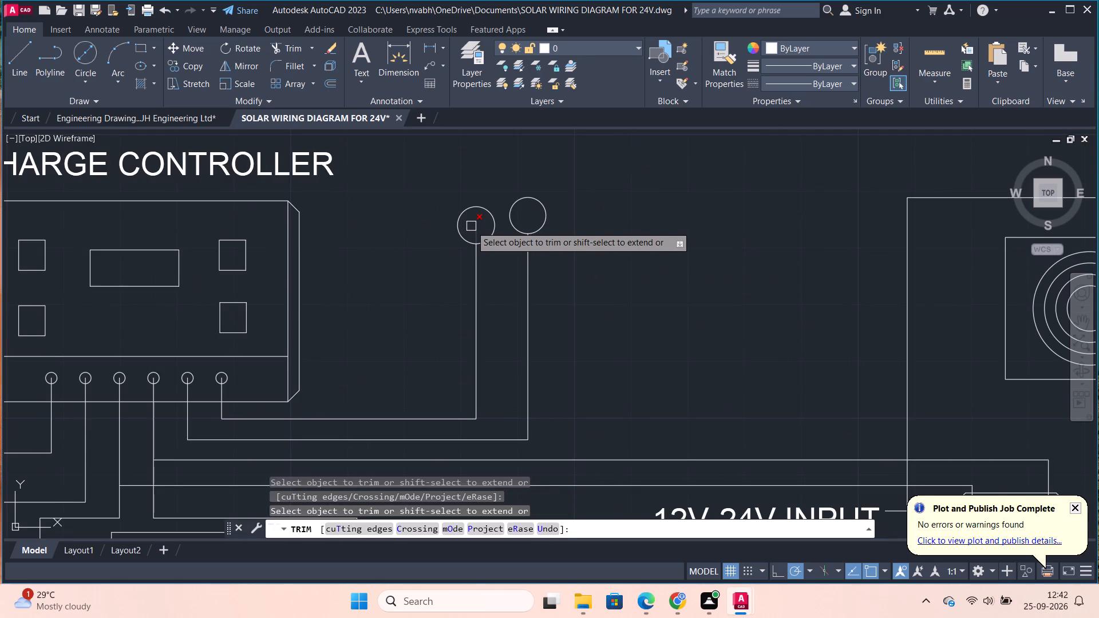
click(471, 226)
scroll(586, 220, down, 3)
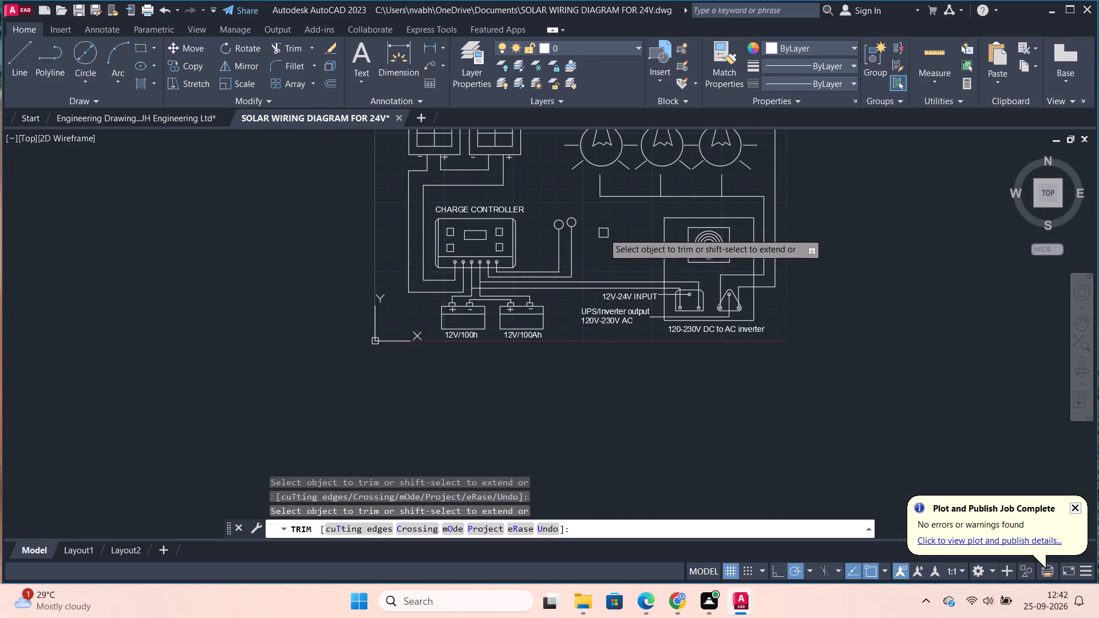
key(Escape)
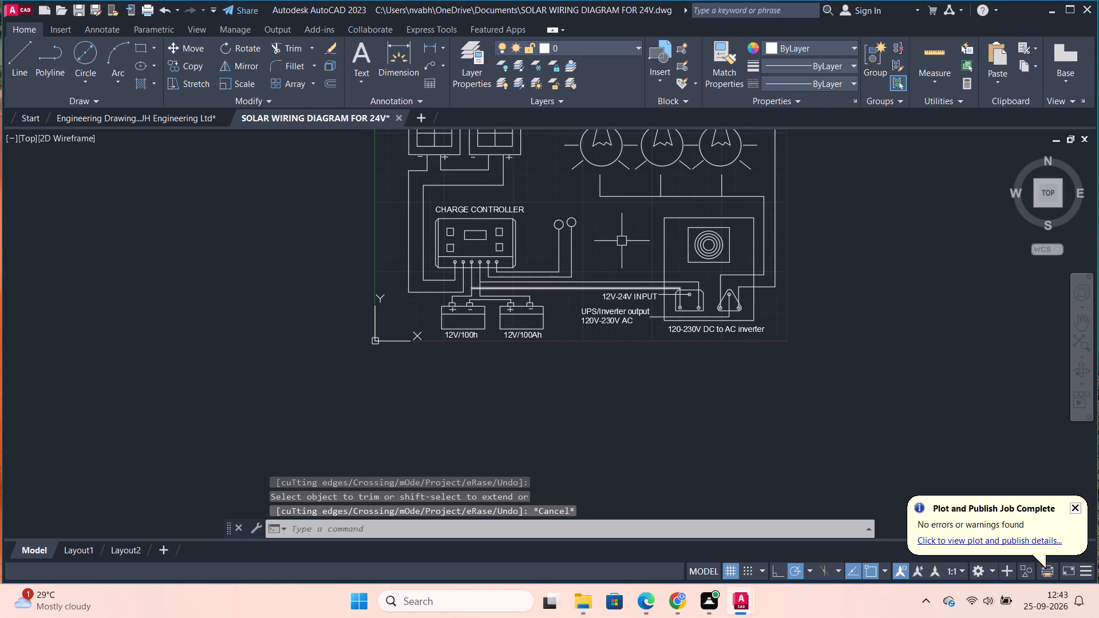
Copy the "12V-24V INPUT" label and place the copy just above the two terminal circles beside the charge controller.
middle_drag(620, 227, 651, 293)
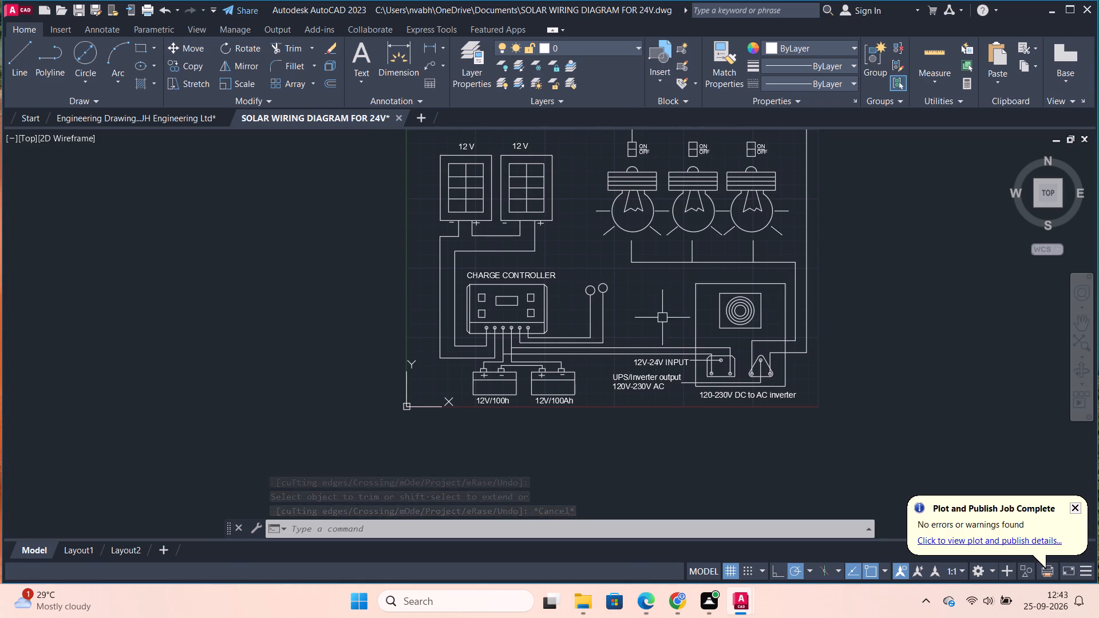
click(647, 360)
key(ctrl+c)
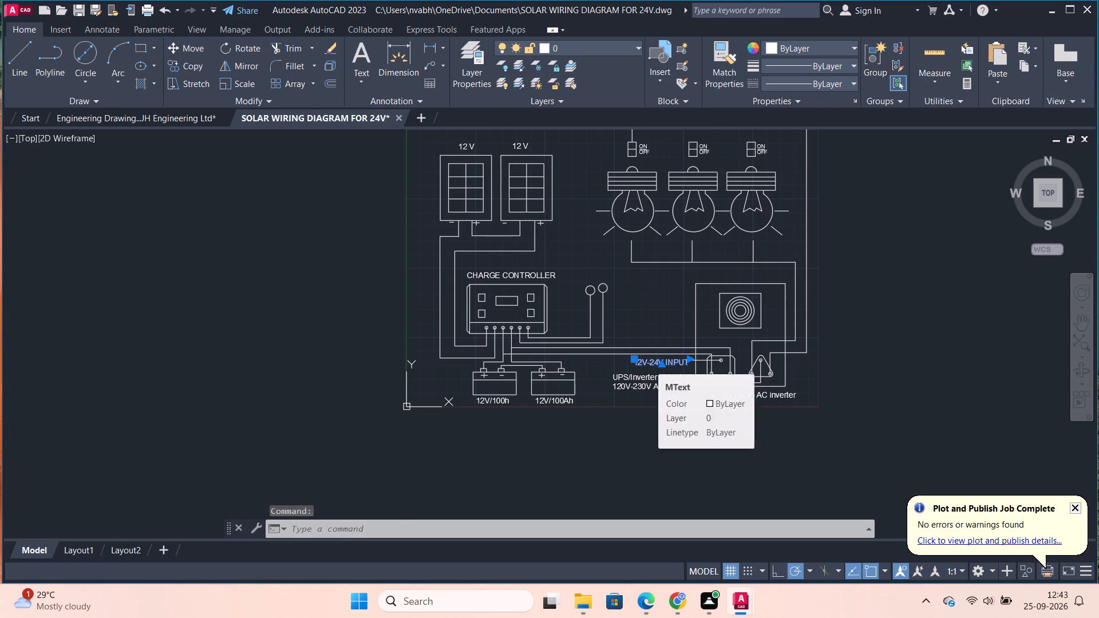
key(ctrl+v)
scroll(585, 267, up, 2)
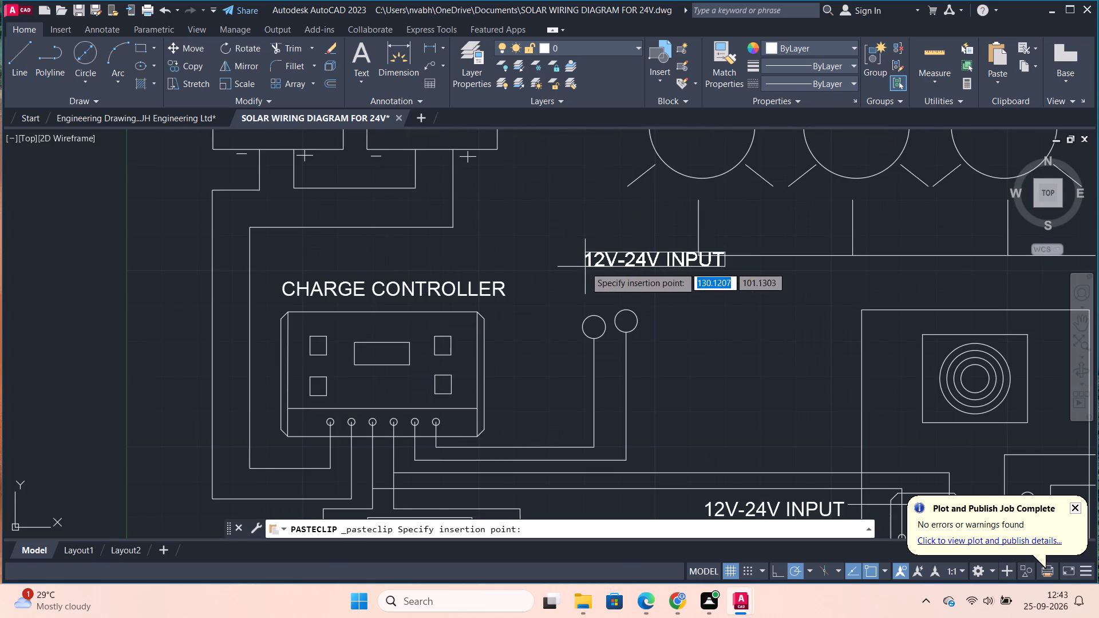
click(561, 278)
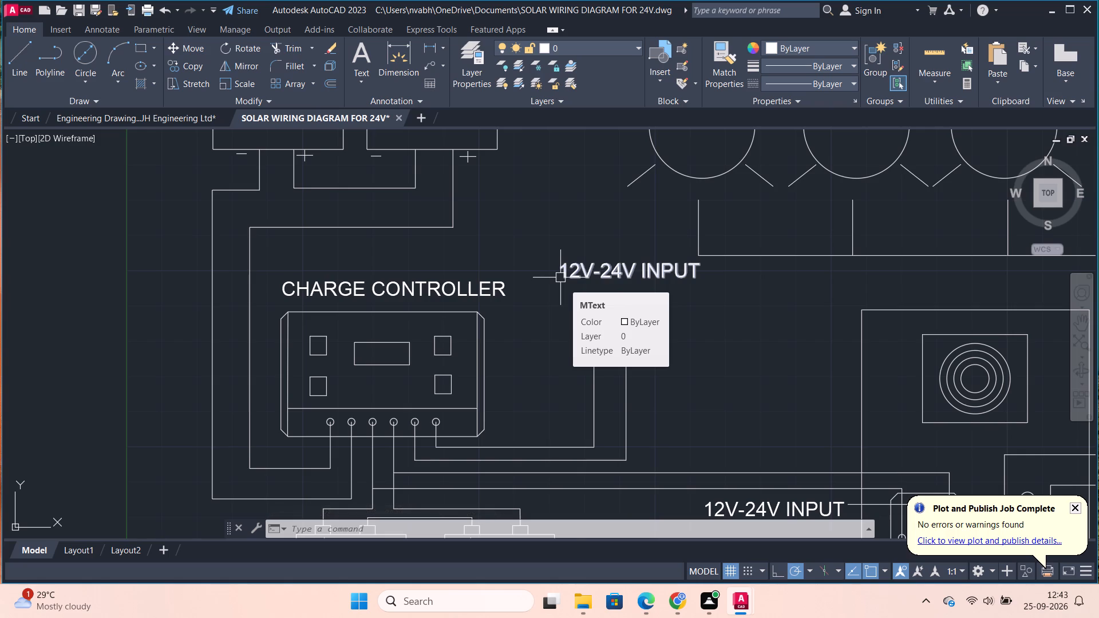
Replace the copied "12V-24V INPUT" label's text above the two terminal circles with "DC output 12v DC load".
double_click(579, 268)
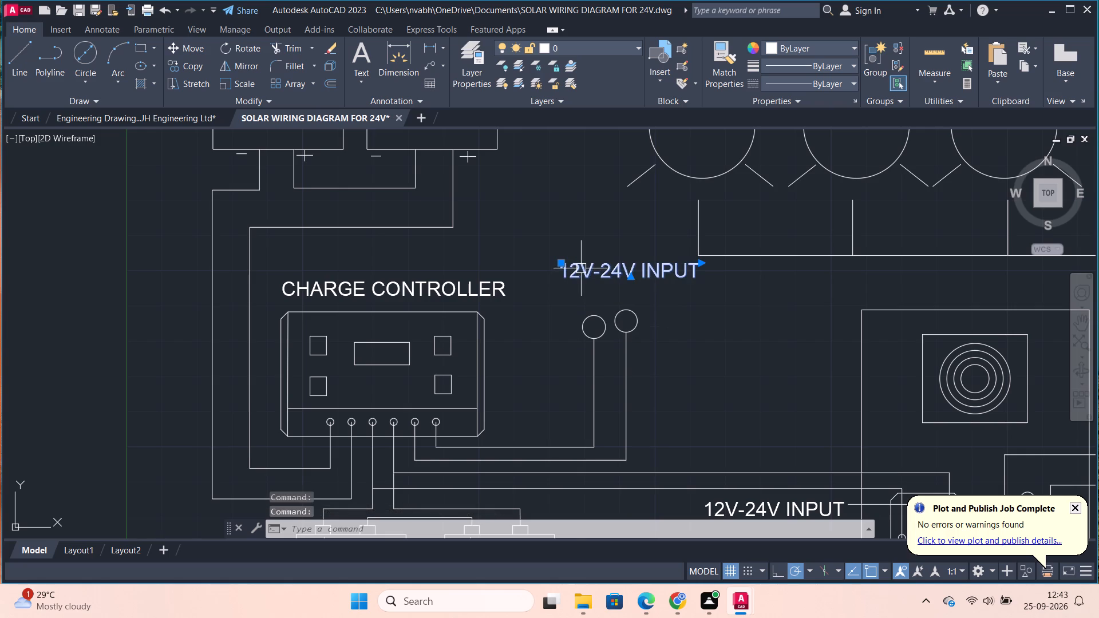
double_click(623, 274)
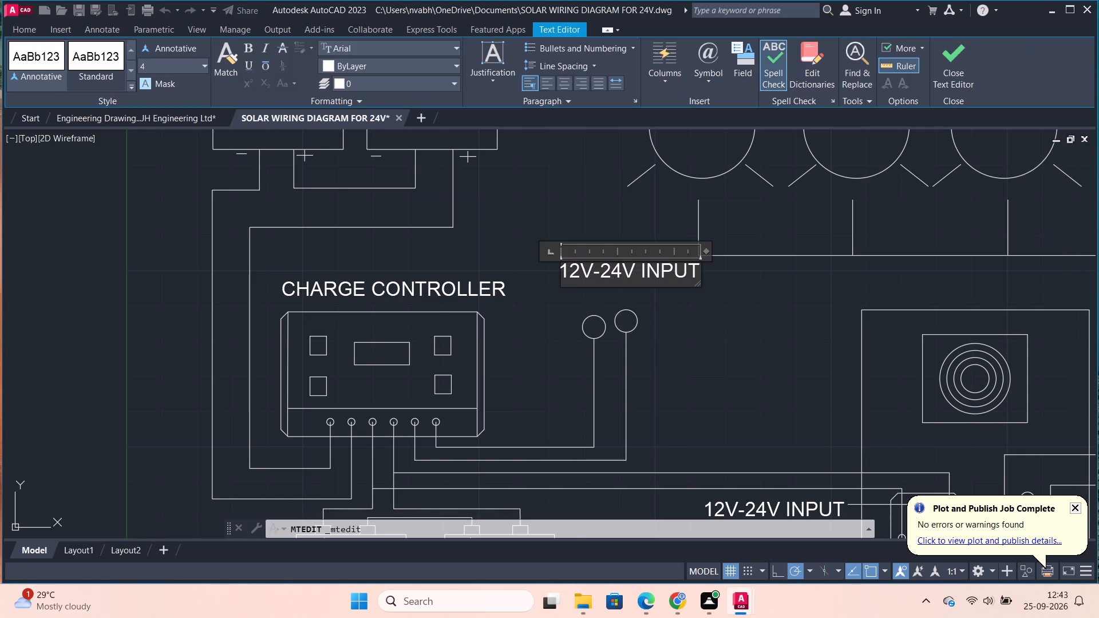
key(Right)
key(Right)
key(Right)
key(Right)
key(Right)
key(Right)
key(Right)
key(Right)
key(Right)
key(Right)
key(Right)
key(Right)
key(Right)
key(Right)
key(Right)
key(BackSpace)
key(BackSpace)
key(BackSpace)
key(BackSpace)
key(BackSpace)
key(BackSpace)
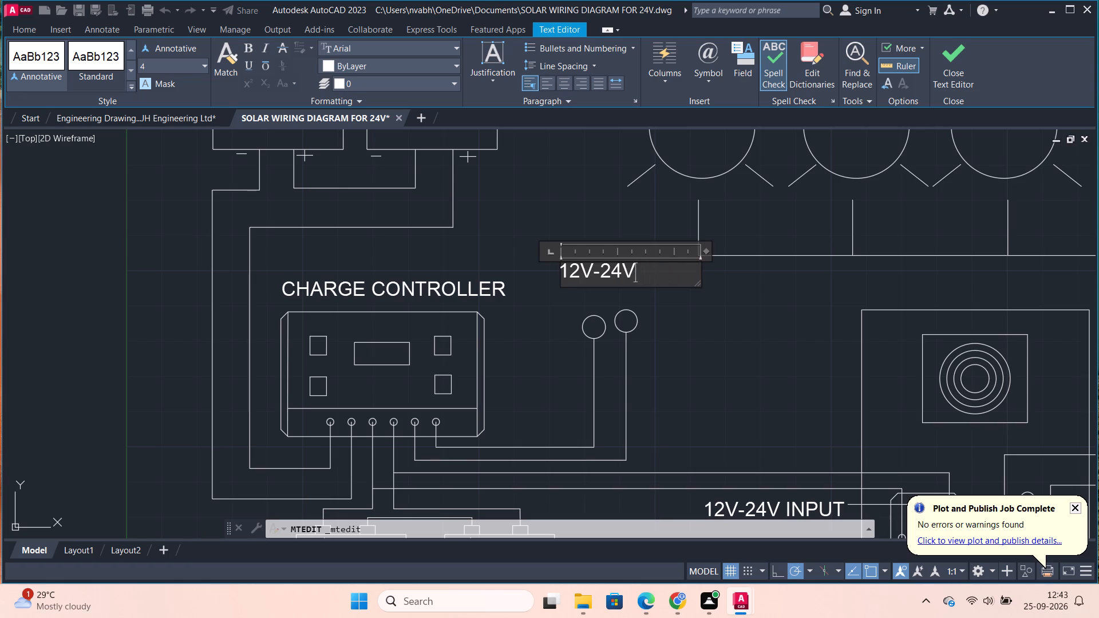
key(BackSpace)
key(BackSpace)
key(BackSpace)
key(BackSpace)
key(BackSpace)
key(BackSpace)
key(BackSpace)
text(DC)
key(space)
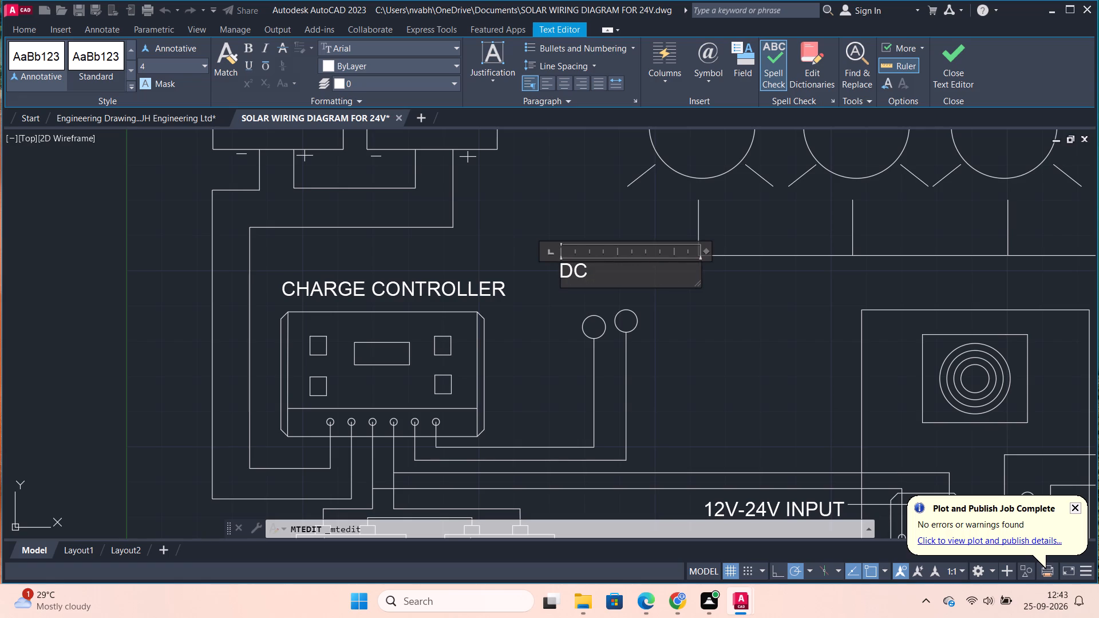
text(ouy)
key(BackSpace)
text(tput)
key(space)
text(12)
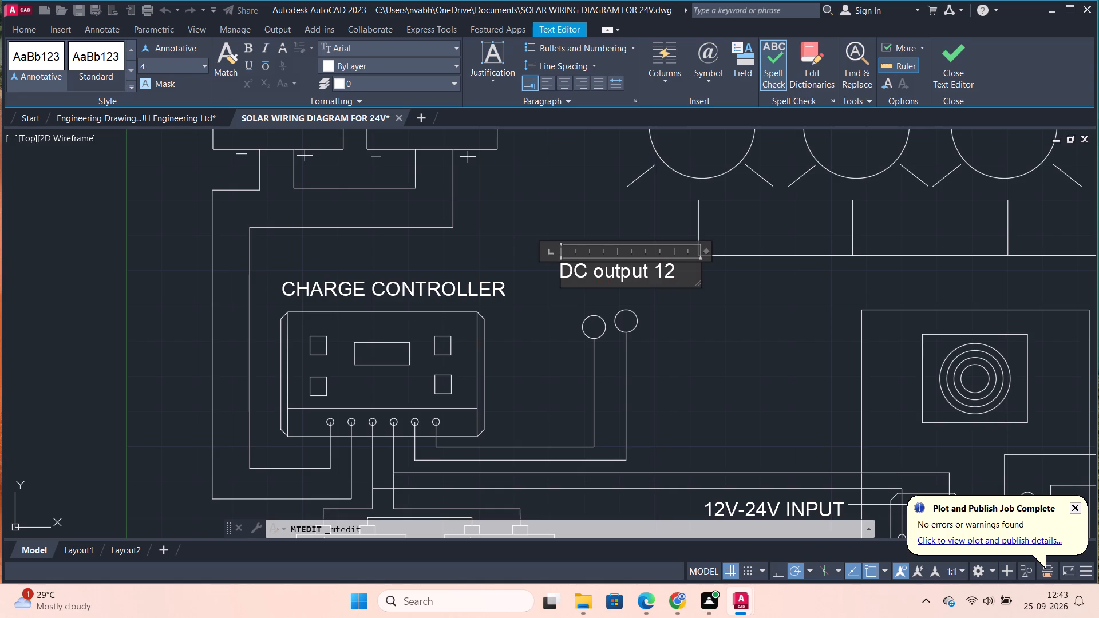
key(v)
key(space)
key(space)
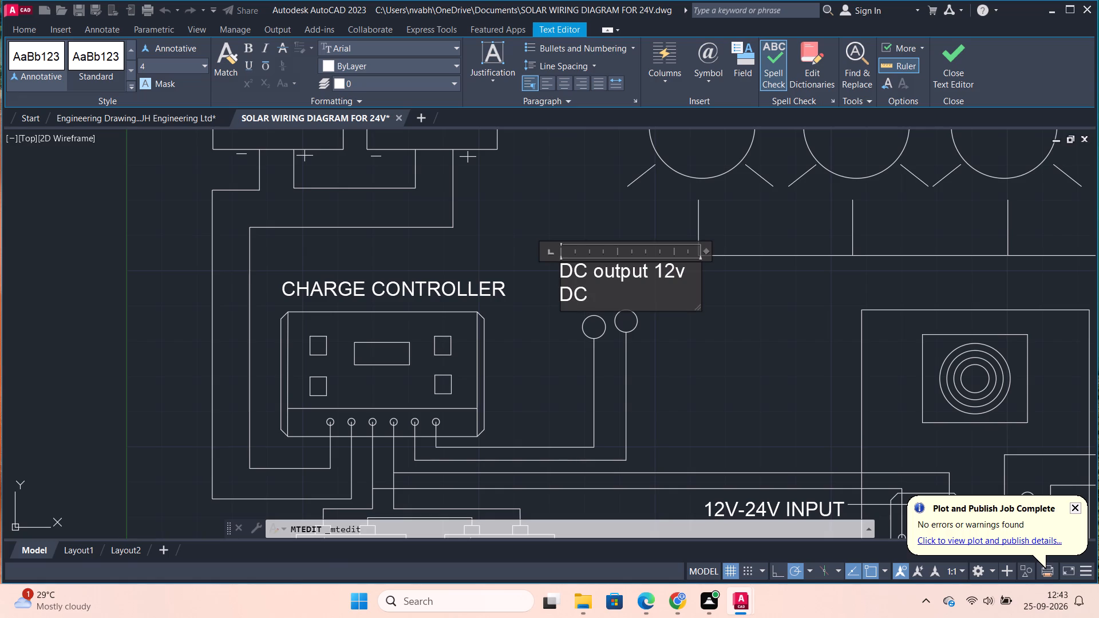
text(load)
Widen the edited label's text box until its text fits on one line, and finish the text edit.
drag(701, 272, 720, 272)
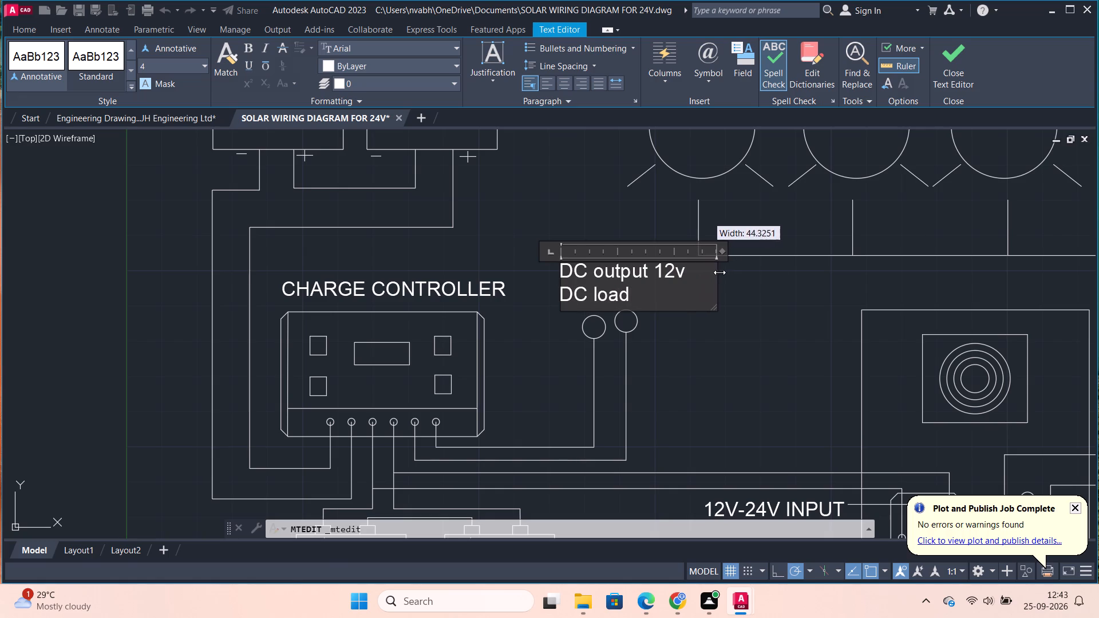
drag(720, 272, 790, 280)
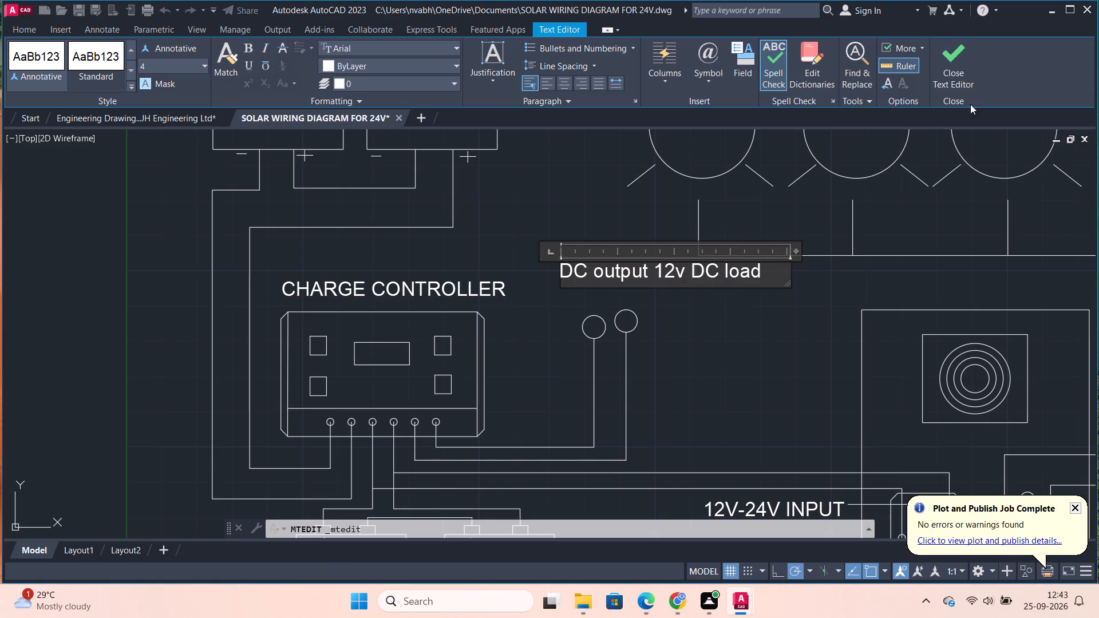
click(963, 67)
Move the "DC output 12v DC load" label about 7.6 units down and left, closer above the two terminal circles.
click(733, 263)
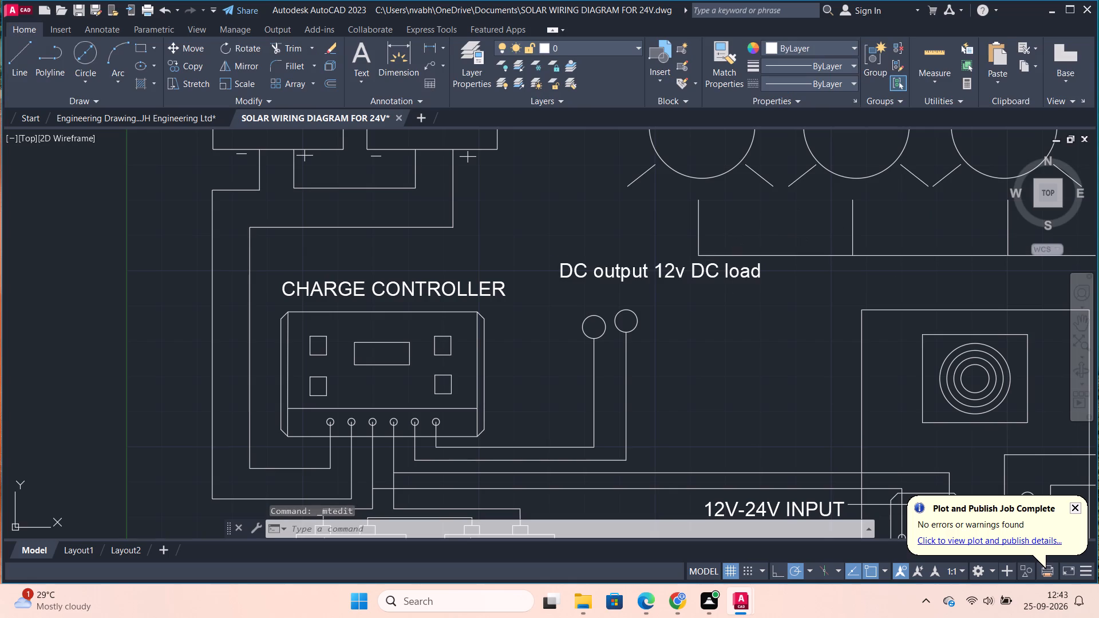
click(559, 265)
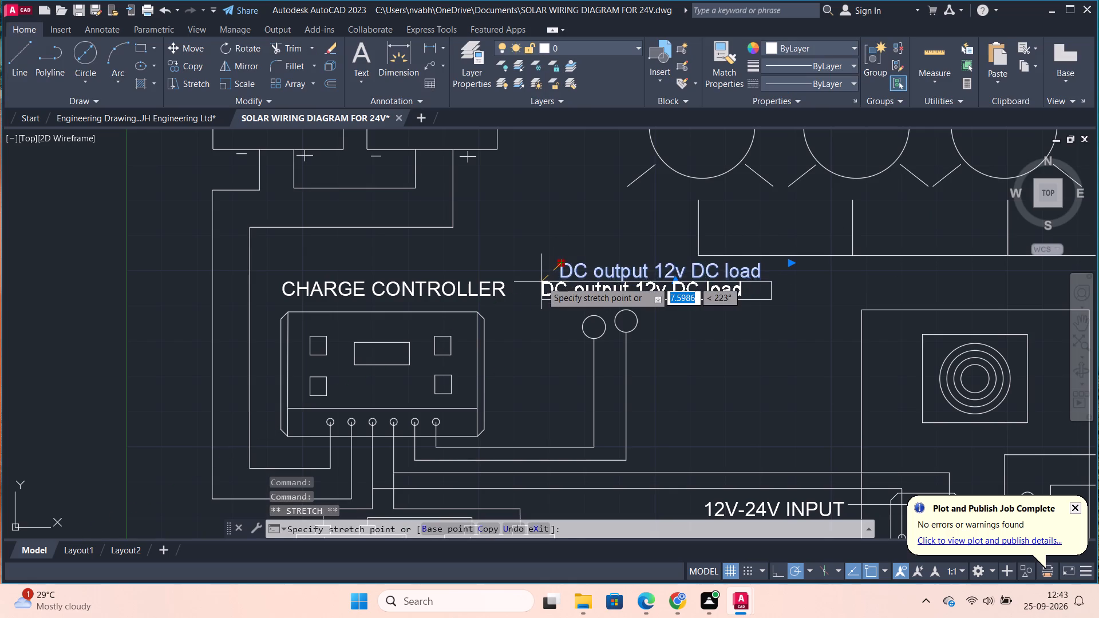
click(541, 282)
key(Escape)
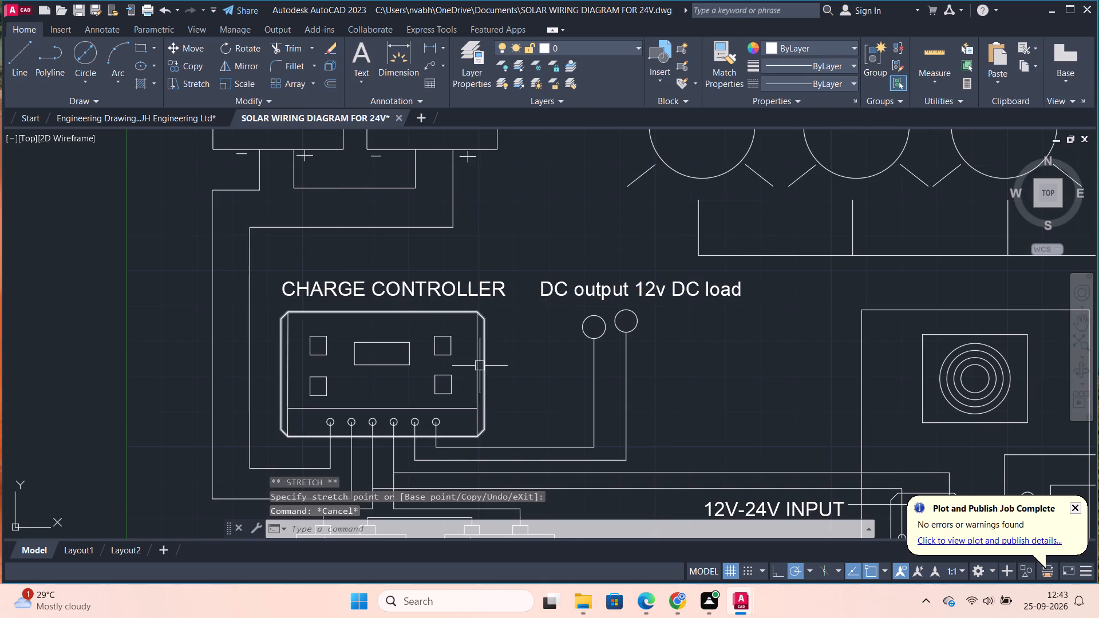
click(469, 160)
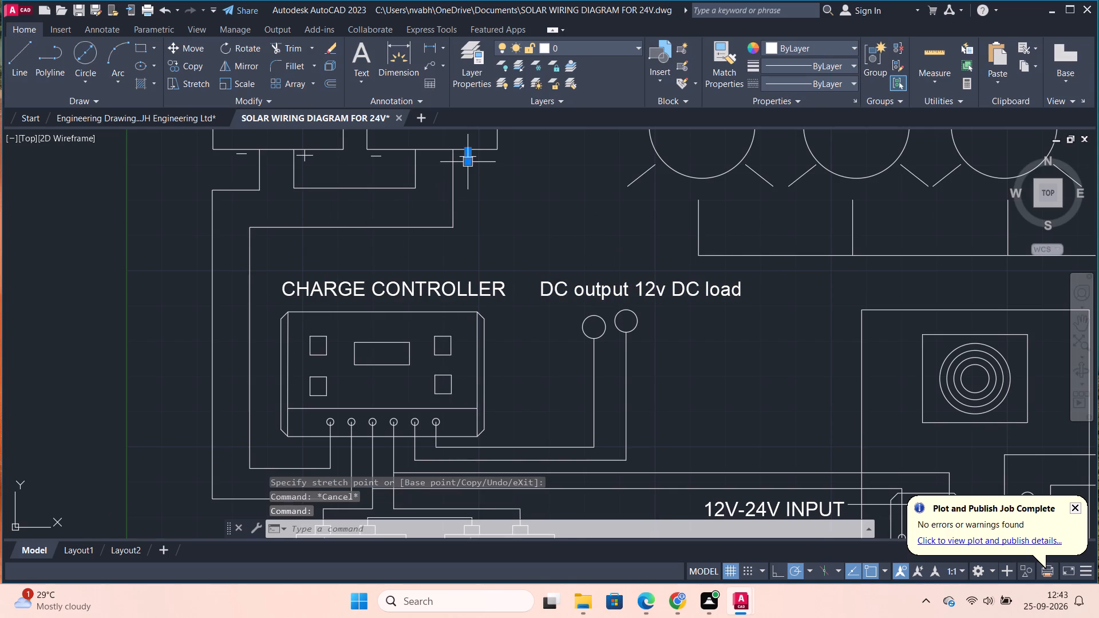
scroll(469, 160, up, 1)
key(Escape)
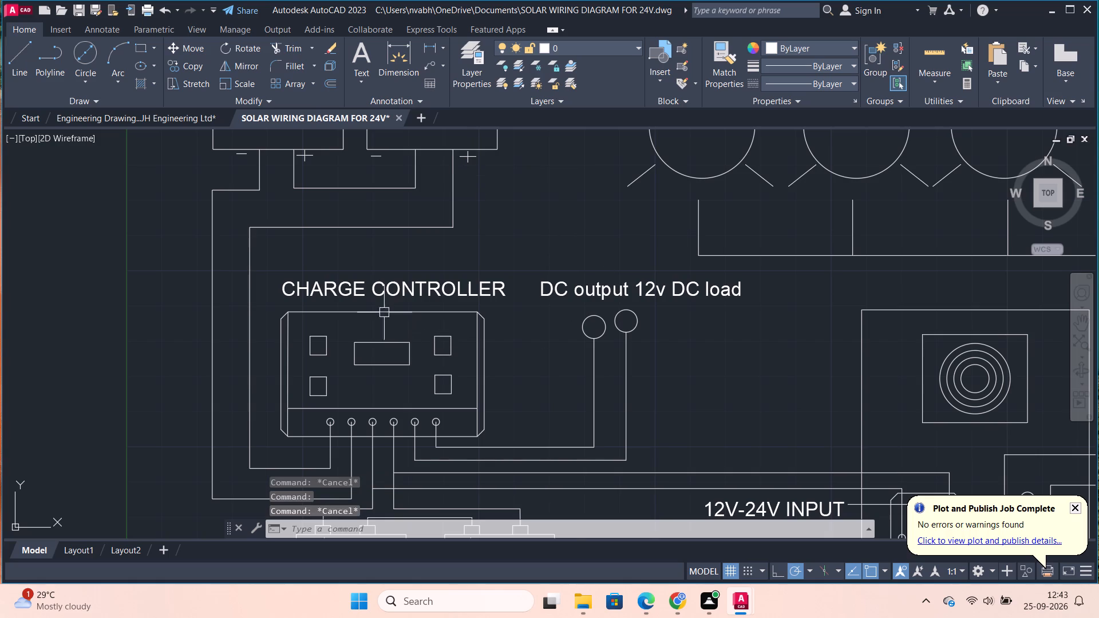
Draw a plus sign with a vertical stroke about 4.8 long, just right of the higher DC output terminal circle.
click(30, 60)
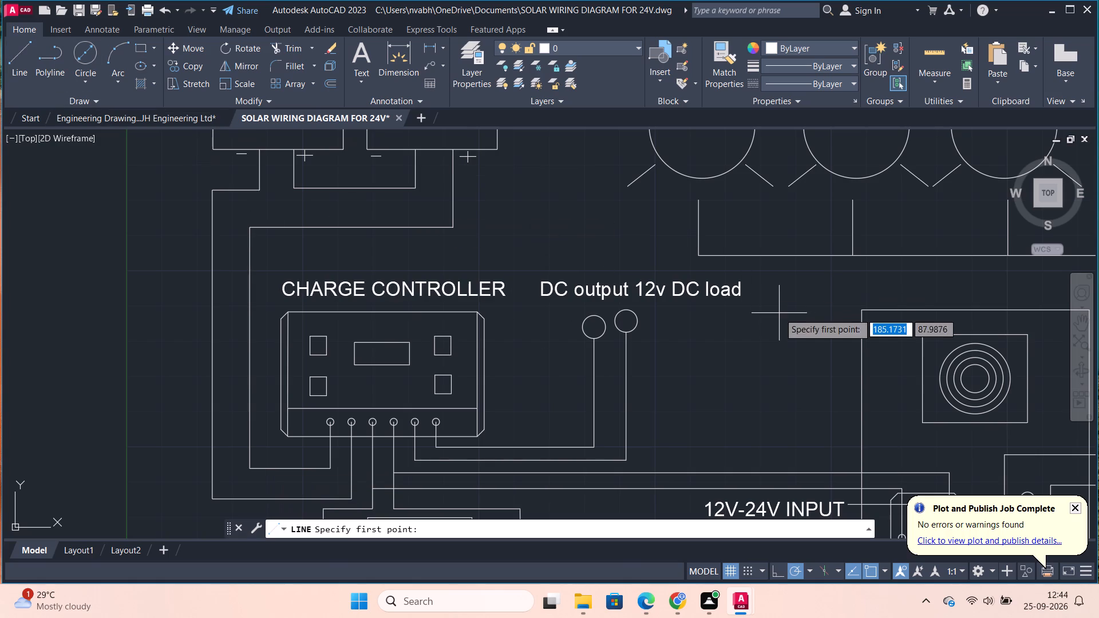
click(648, 323)
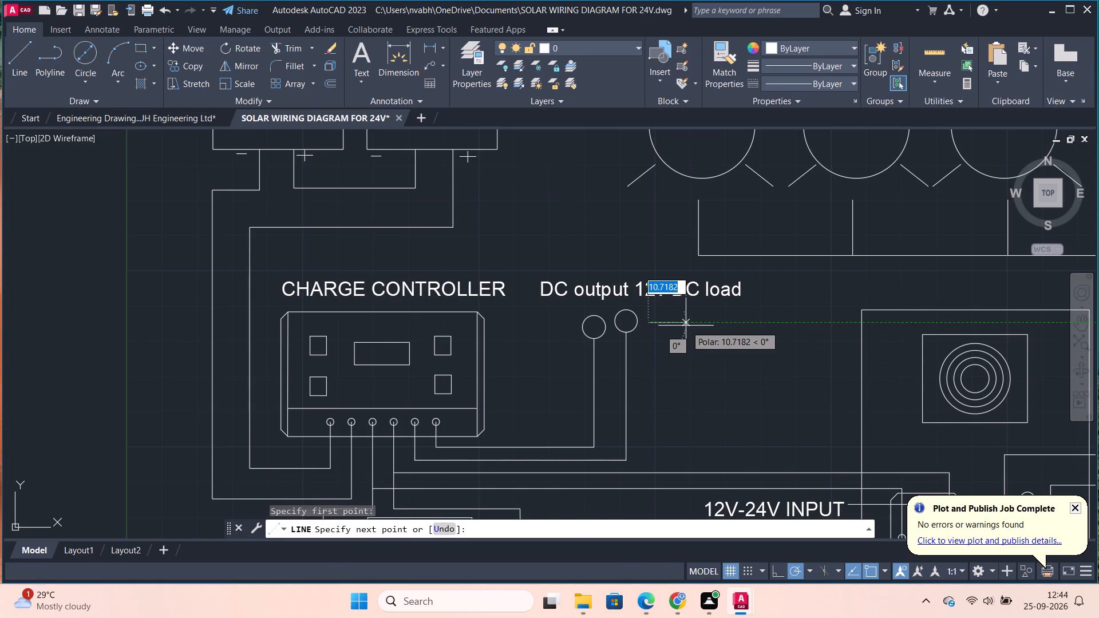
click(677, 326)
key(Escape)
key(space)
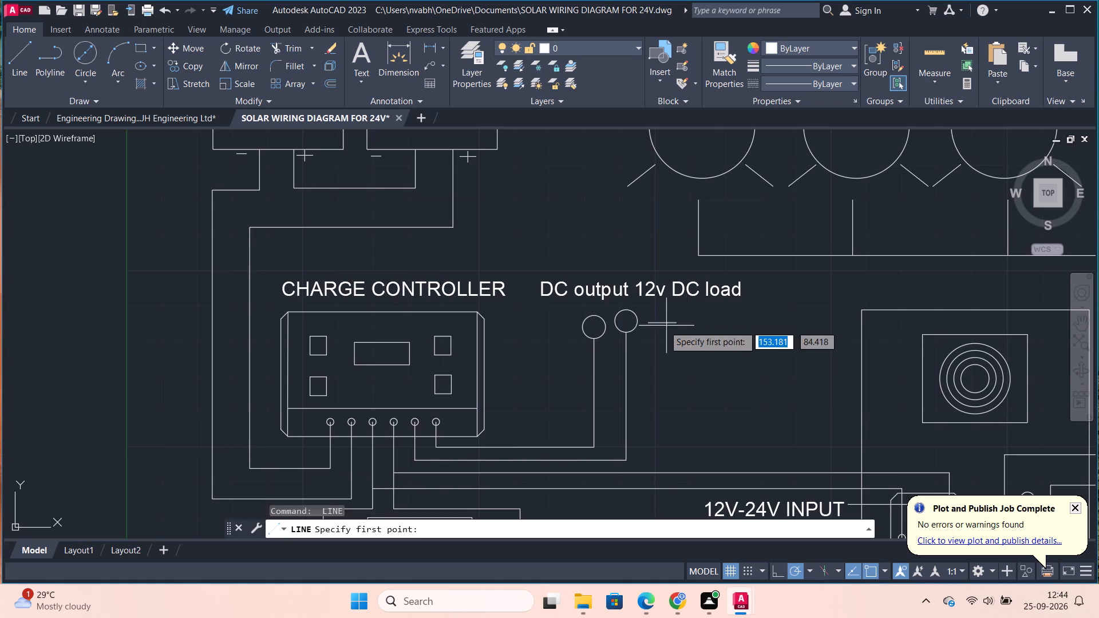
scroll(662, 326, up, 2)
click(659, 316)
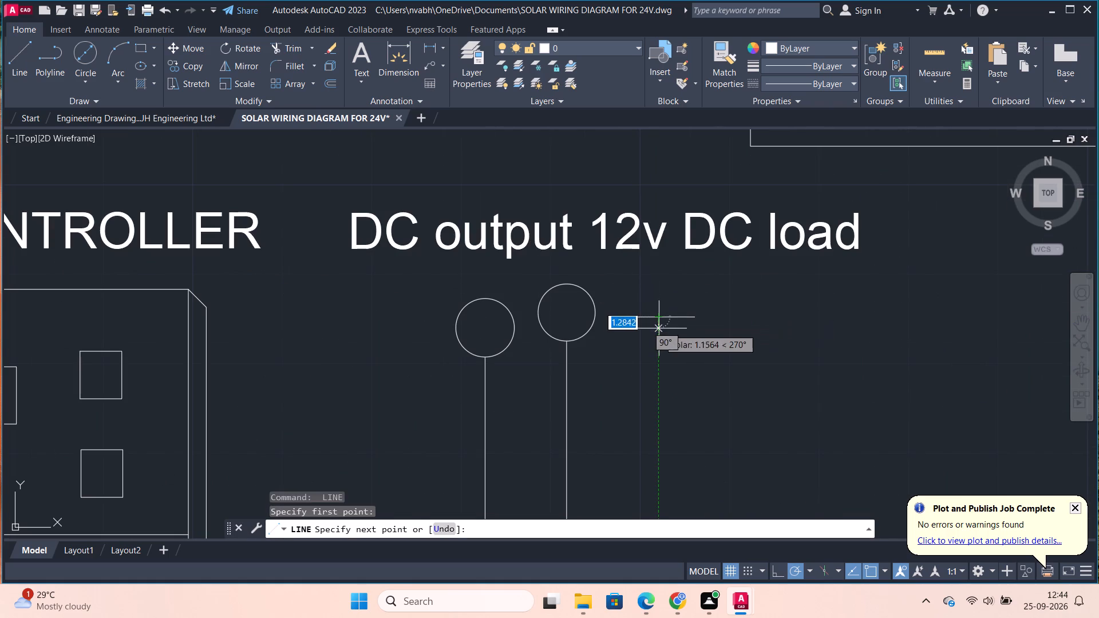
click(659, 342)
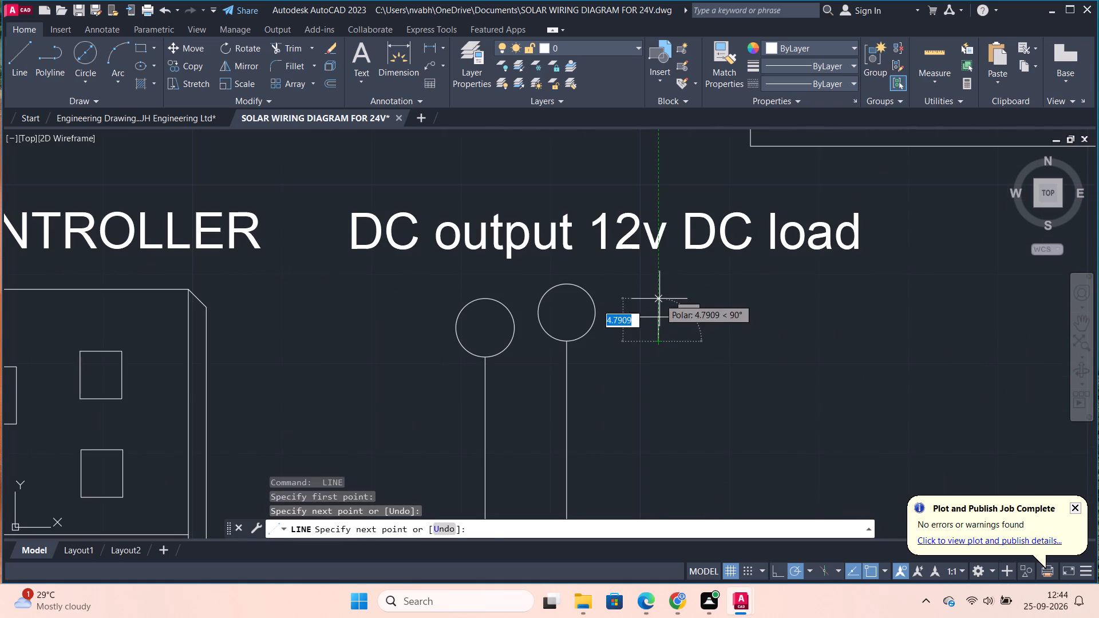
click(659, 299)
key(Escape)
scroll(737, 310, down, 1)
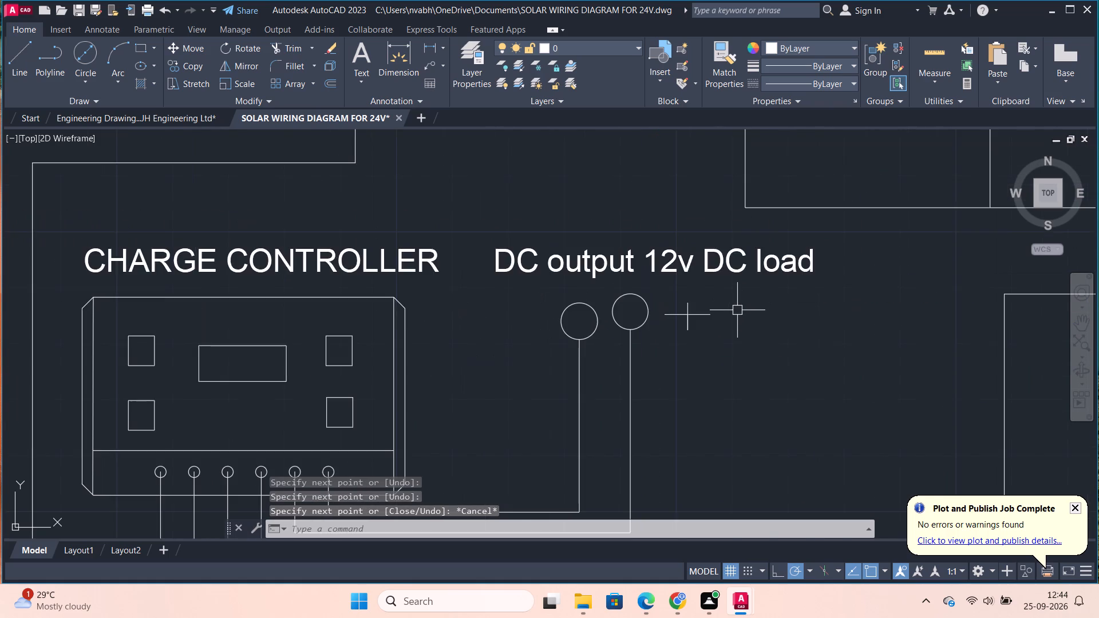
scroll(737, 312, down, 1)
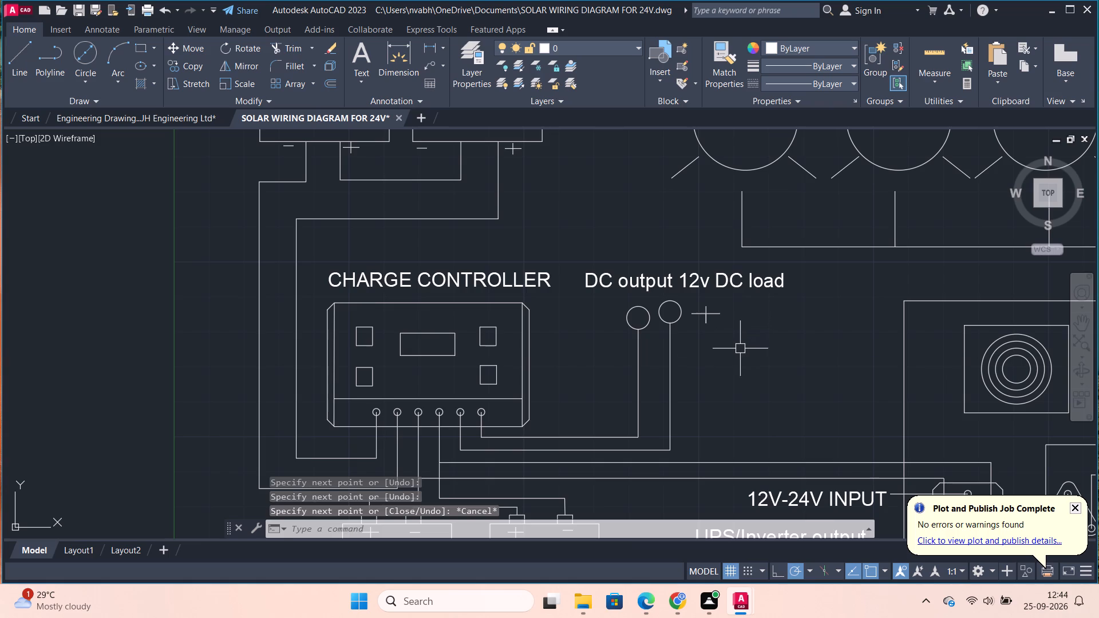
Draw a minus sign as a horizontal line about 4.9 long, just left of the lower DC output terminal circle's wire.
key(l)
key(Return)
scroll(622, 345, up, 2)
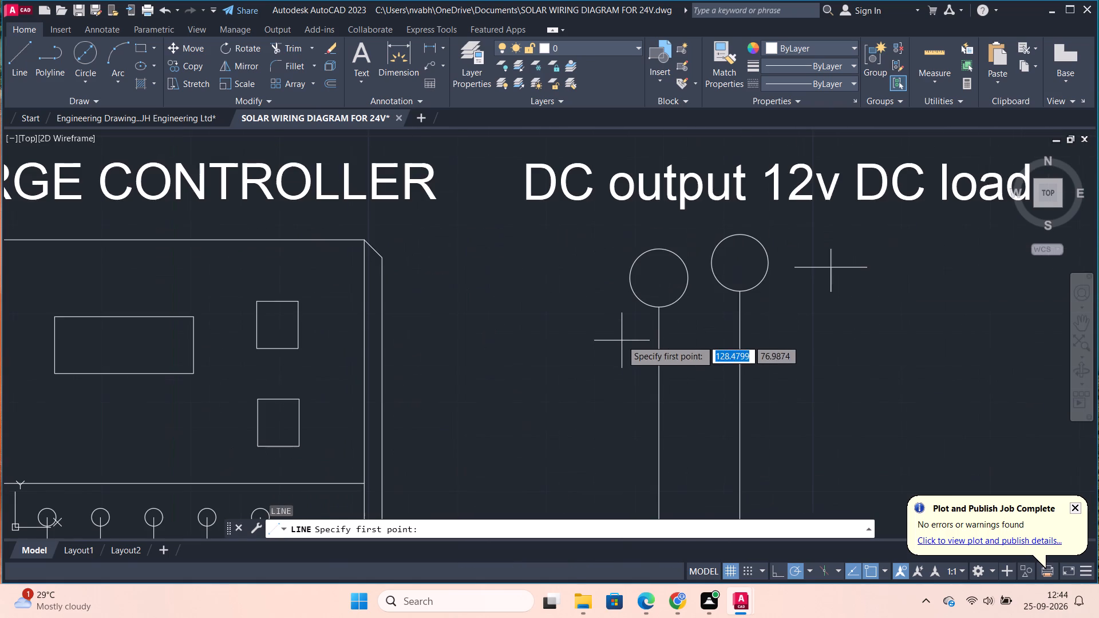
click(593, 326)
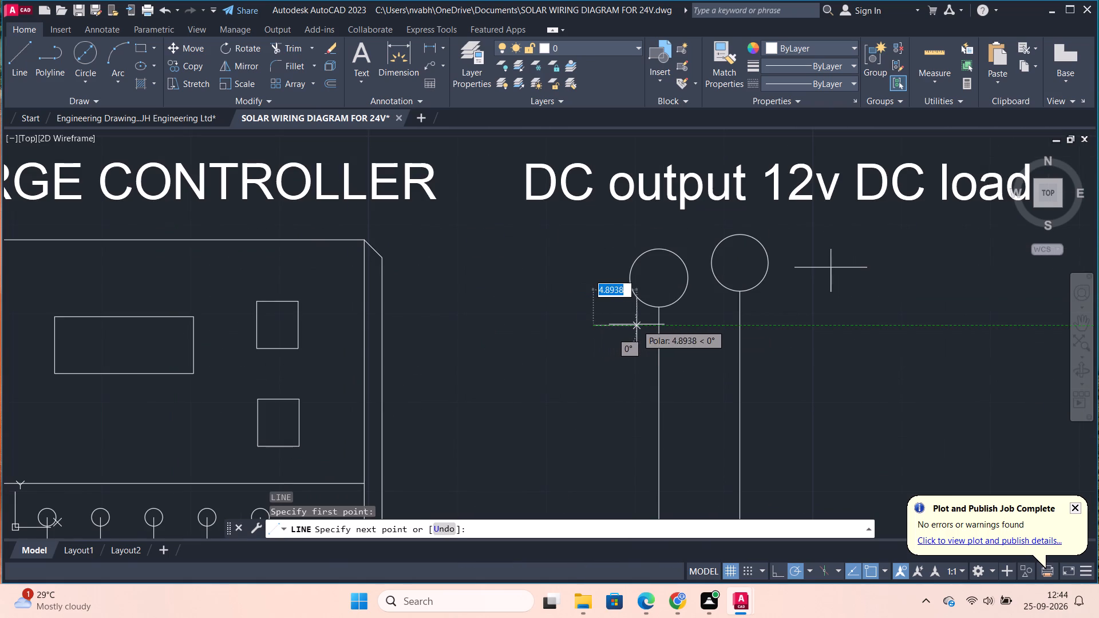
click(637, 324)
key(Escape)
scroll(715, 287, down, 3)
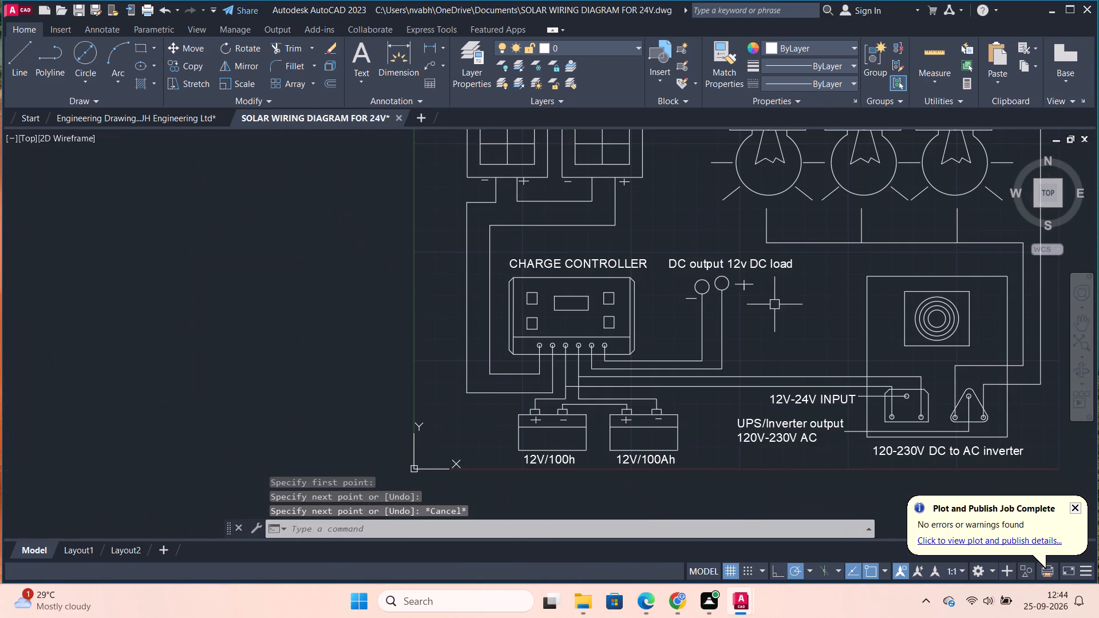
Save the drawing.
key(ctrl+s)
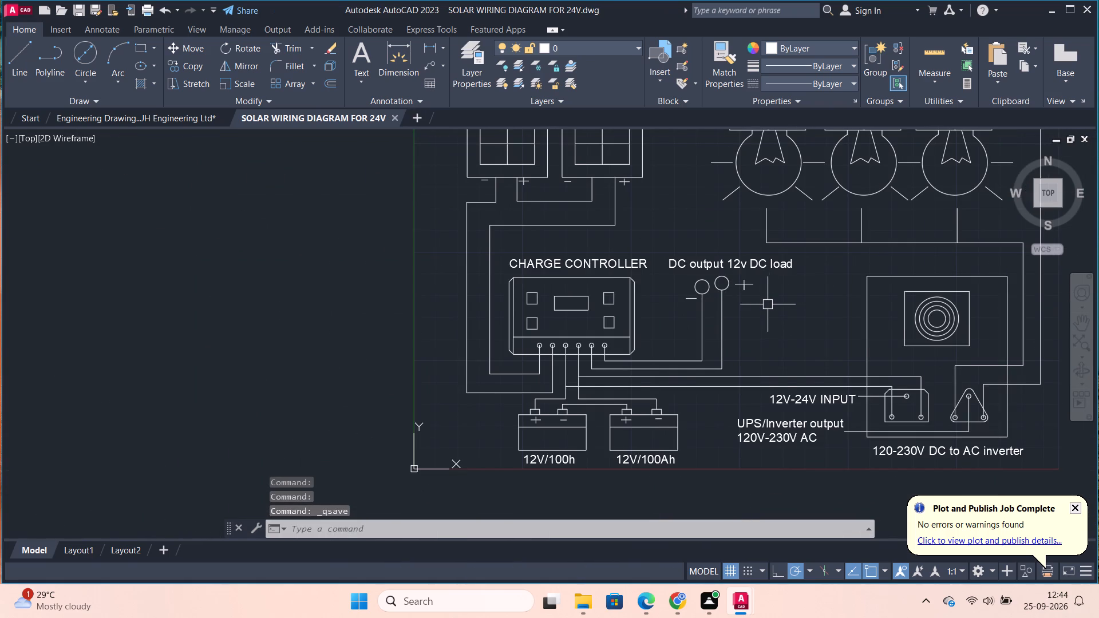
Draw a horizontal line from the midpoint of the first switch's vertical wire, extending past the outer vertical supply wire beyond the third bulb.
scroll(768, 304, down, 1)
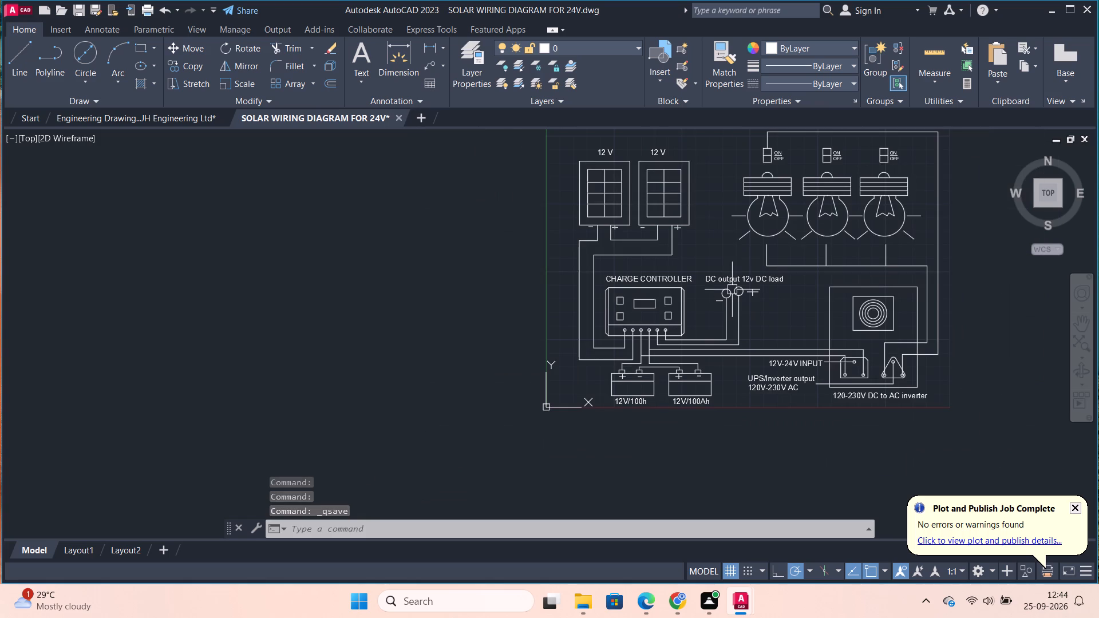
middle_drag(730, 180, 678, 281)
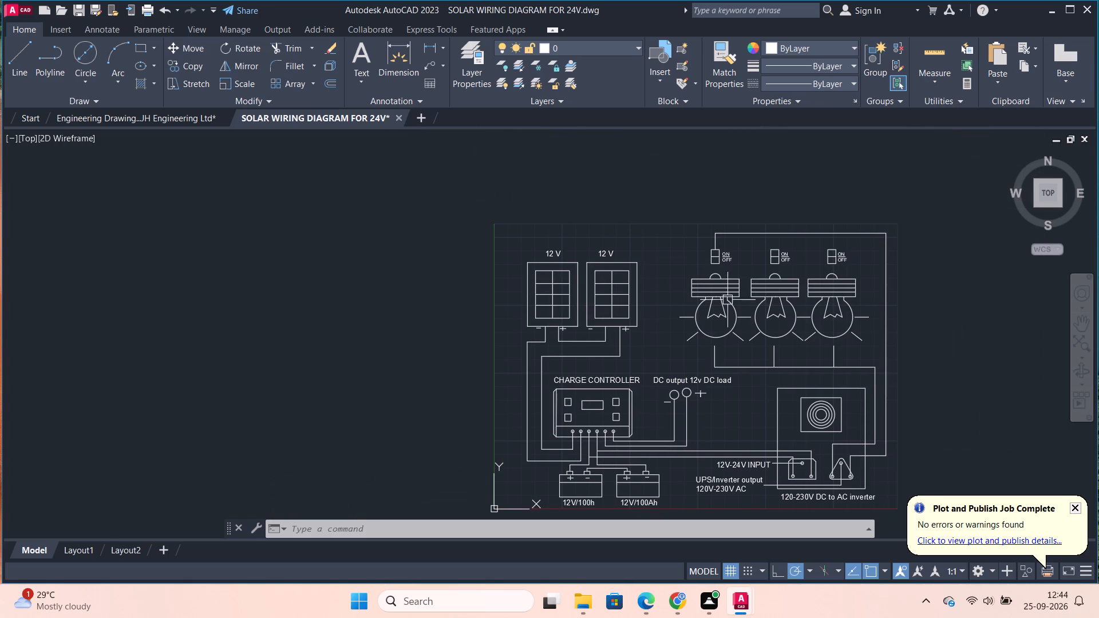
scroll(855, 253, up, 1)
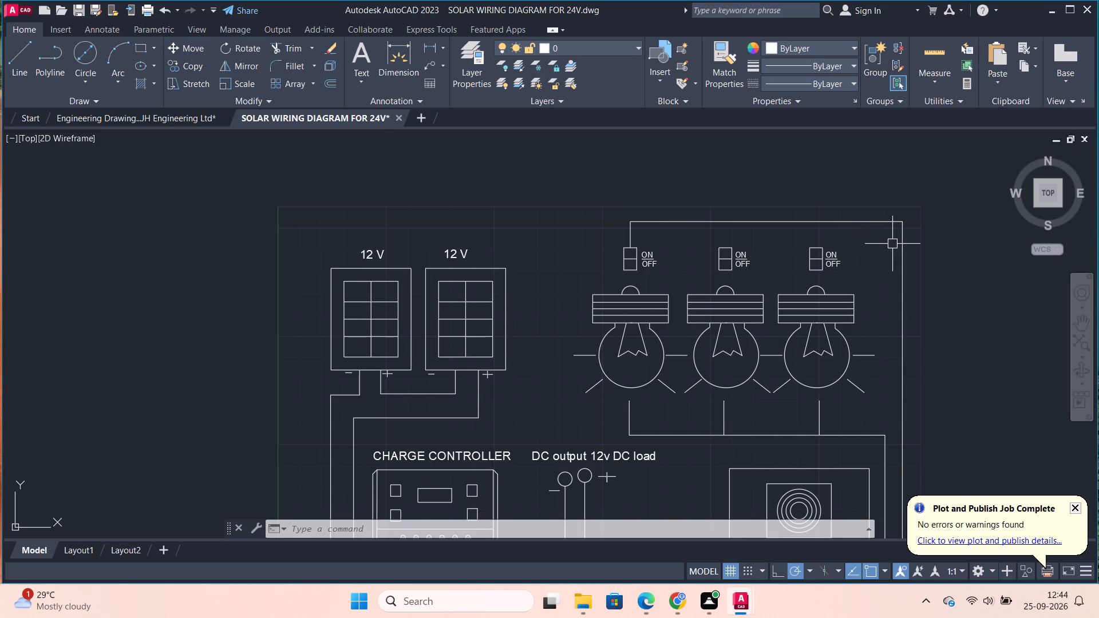
text(l\)
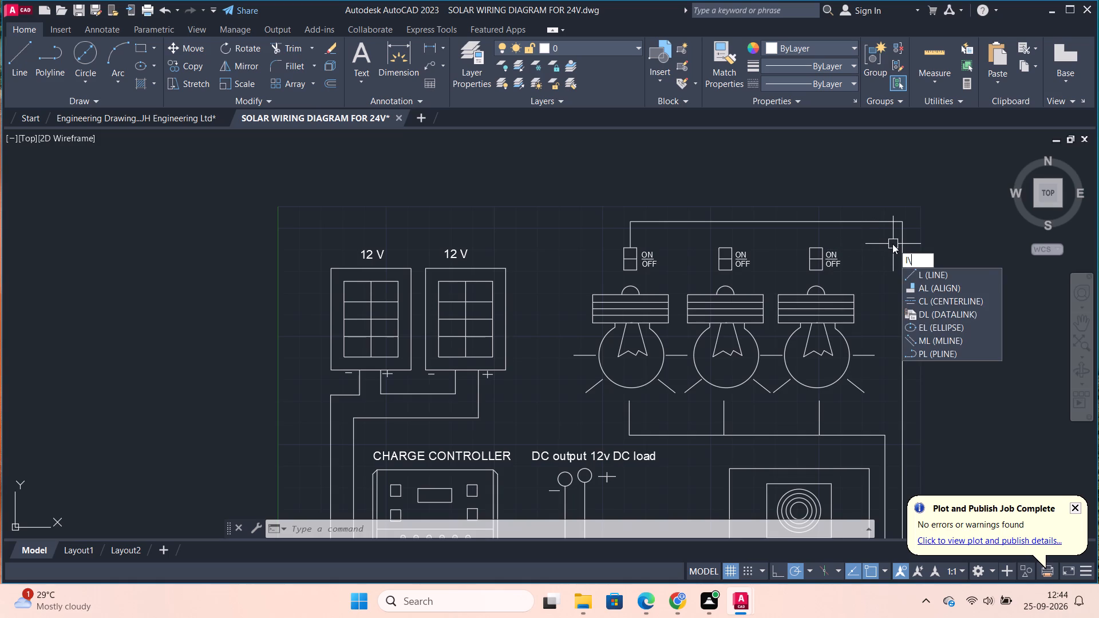
key(BackSpace)
key(Return)
scroll(664, 235, up, 1)
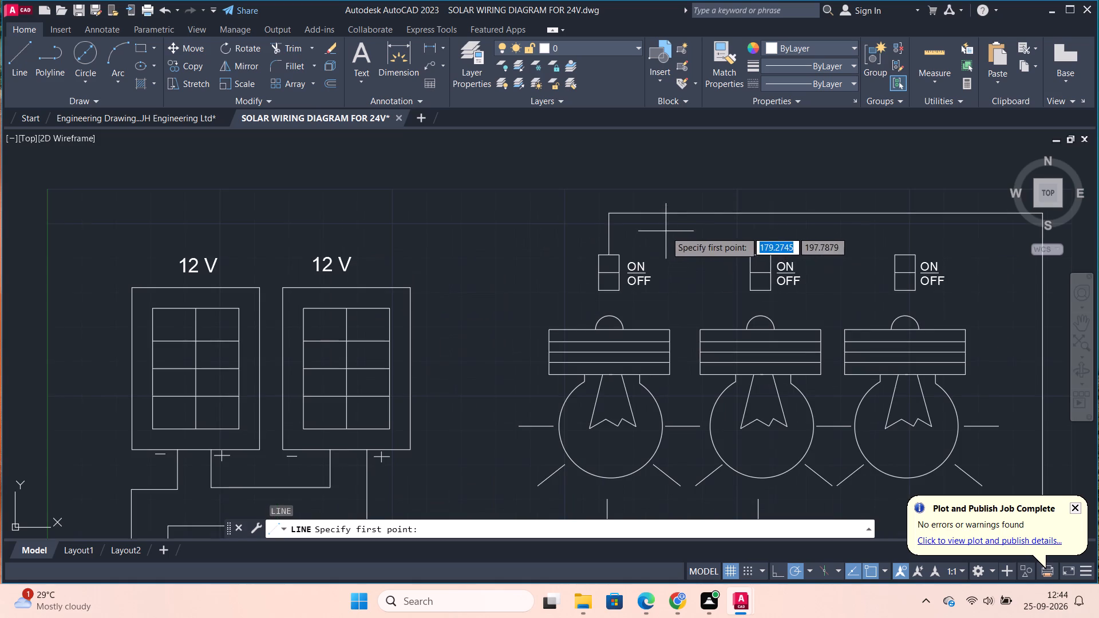
click(610, 239)
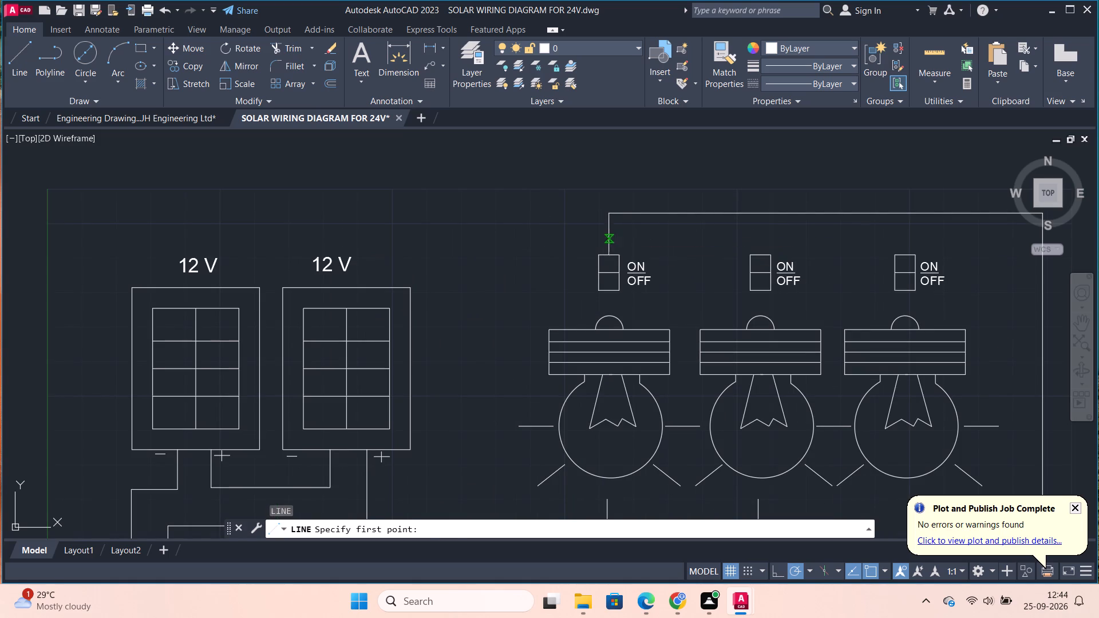
scroll(1008, 240, down, 1)
middle_drag(1017, 249, 847, 260)
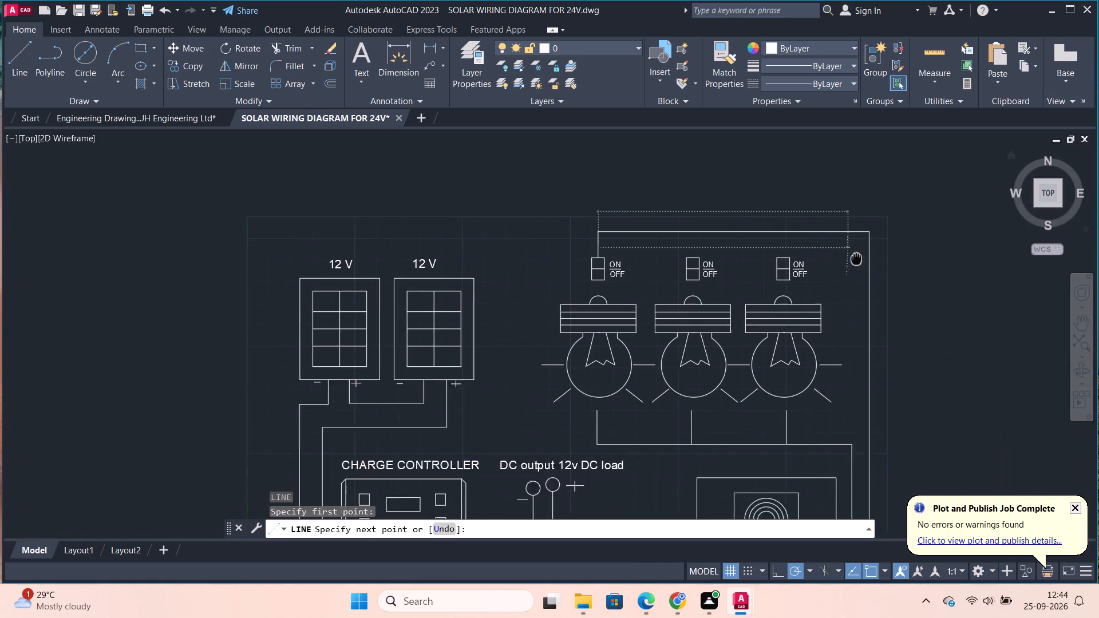
middle_drag(847, 260, 786, 272)
click(819, 265)
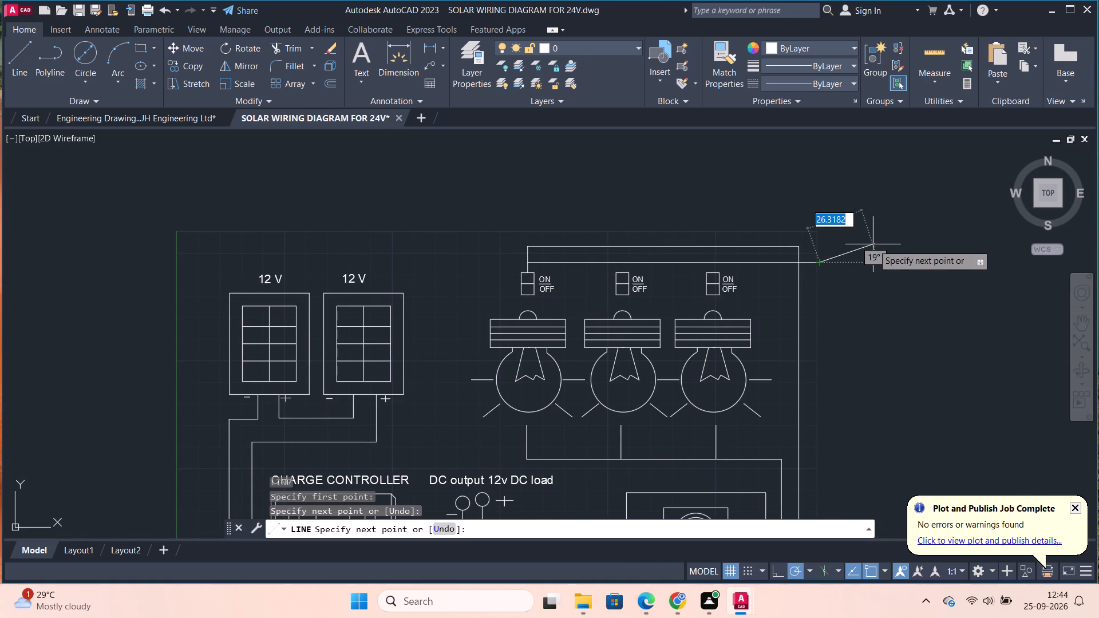
key(Escape)
Trim the new line's overhang and the old wire loop above it, leaving the lower horizontal supply wire over the switches.
text(tr)
key(Return)
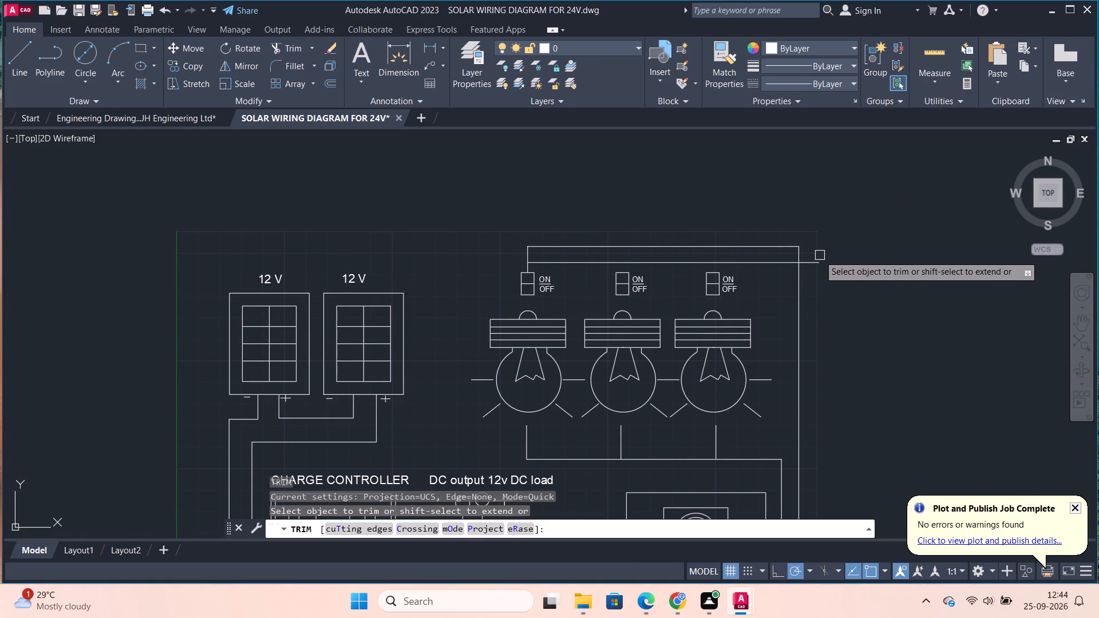
click(816, 259)
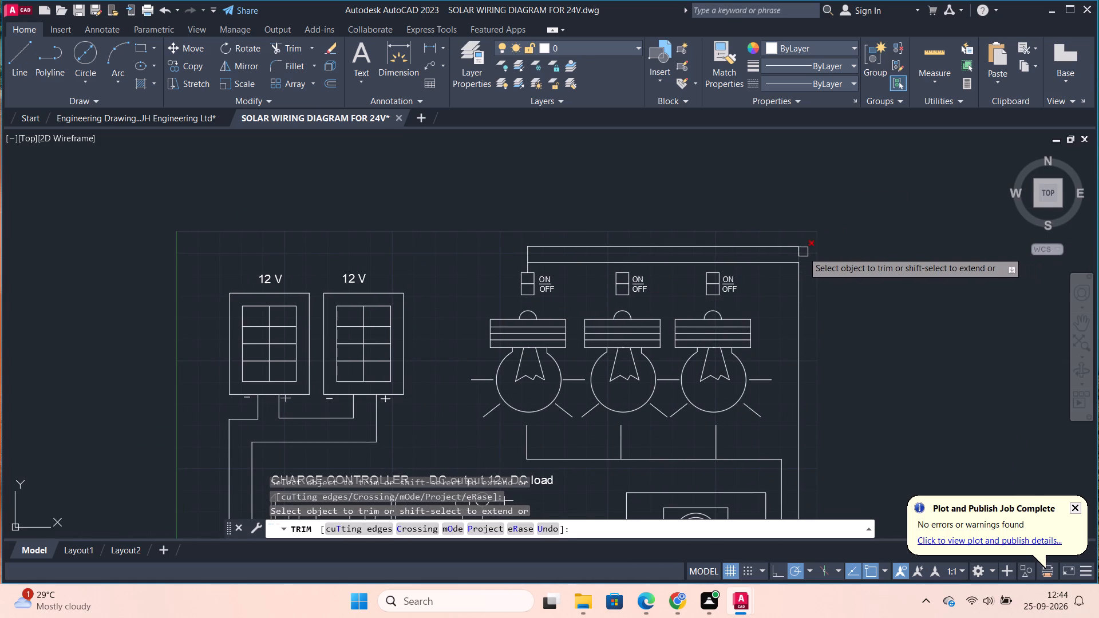
click(803, 252)
click(799, 251)
click(527, 246)
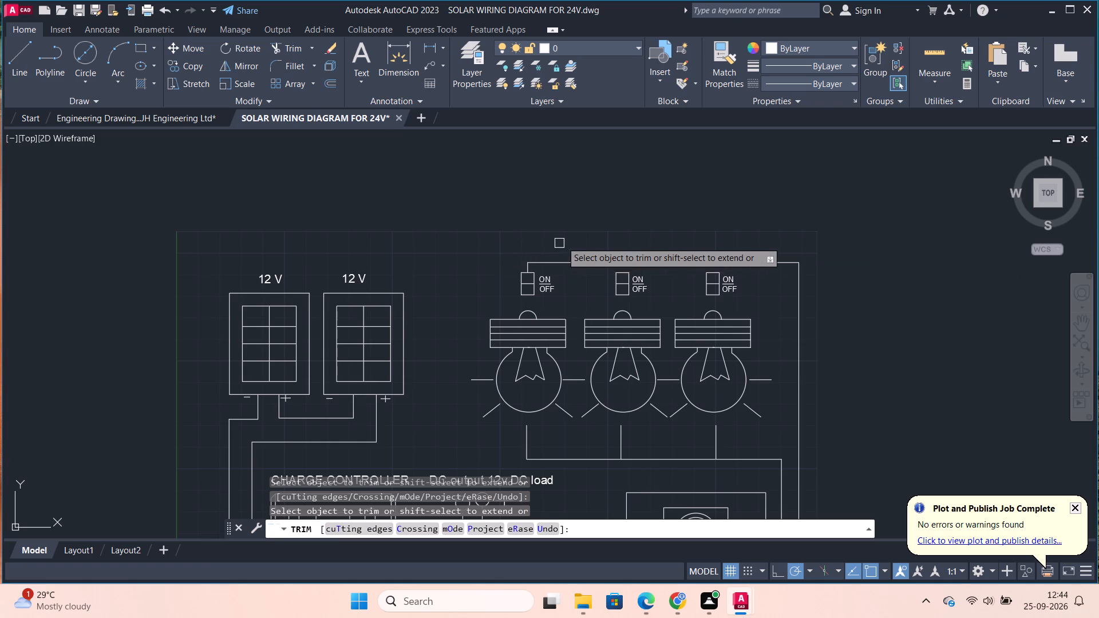
key(Escape)
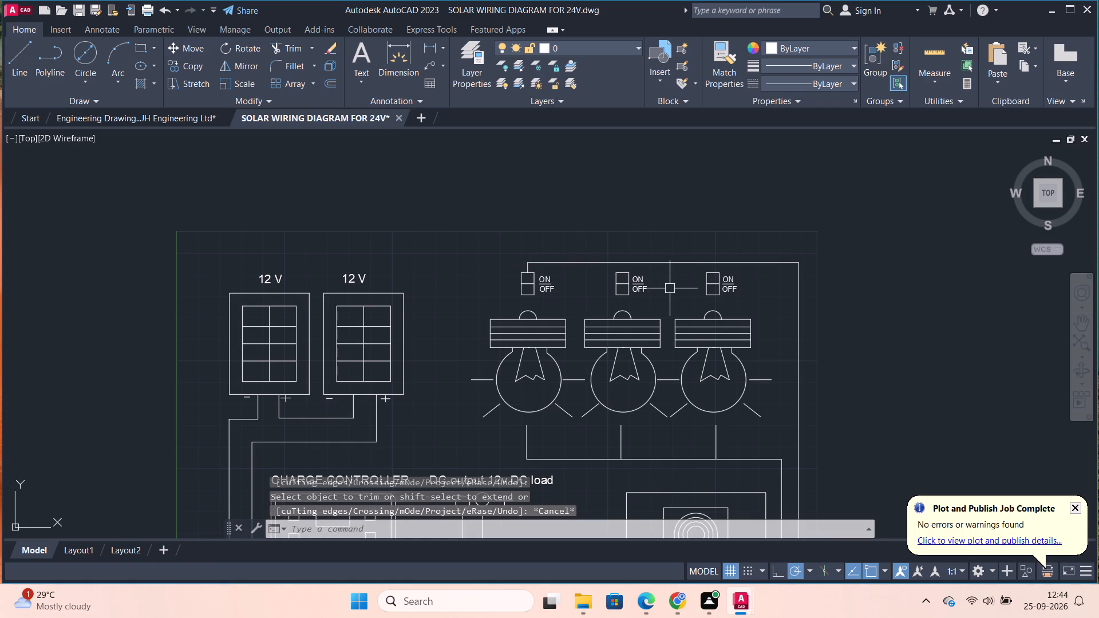
Draw vertical lines from the top midpoints of the second and third switches up across the supply wire, the third about 10.6 long.
scroll(668, 288, up, 1)
key(l)
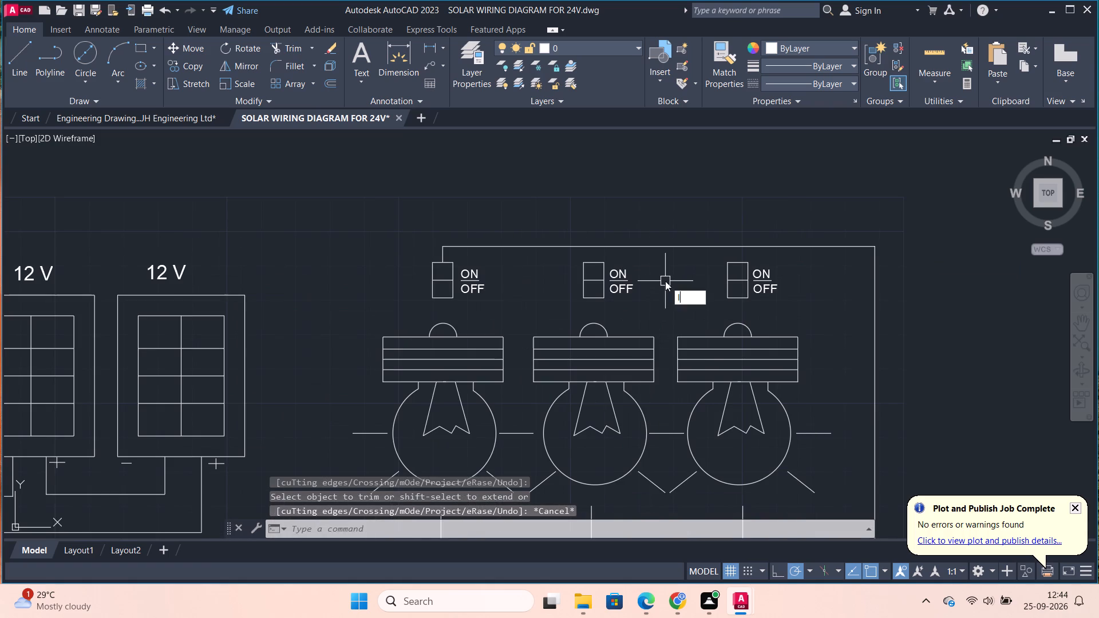
key(Return)
click(595, 262)
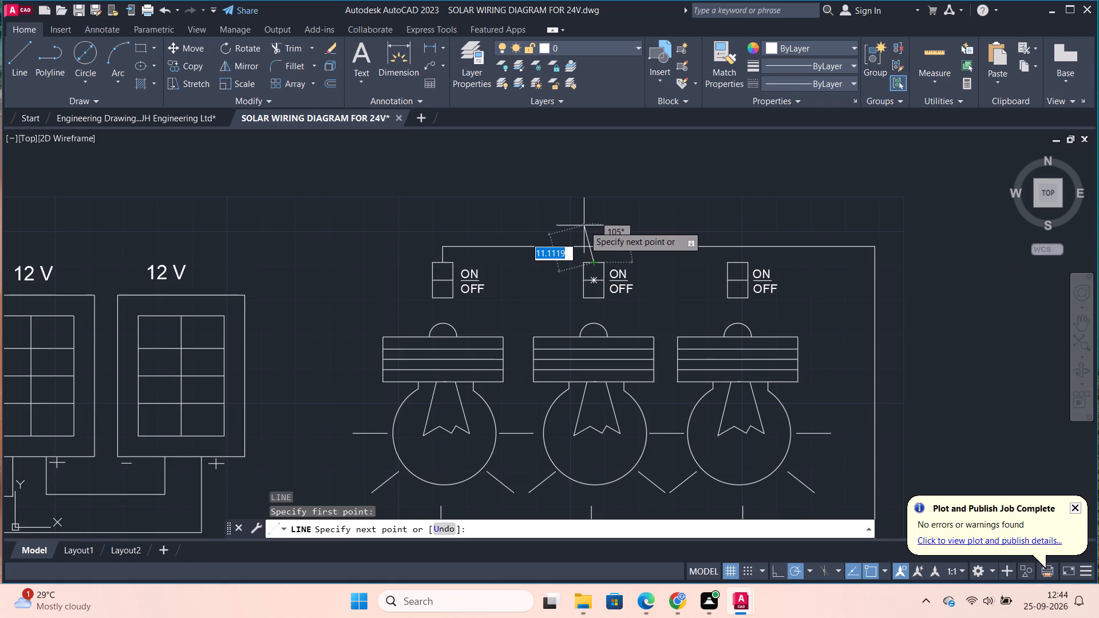
click(591, 235)
key(space)
key(space)
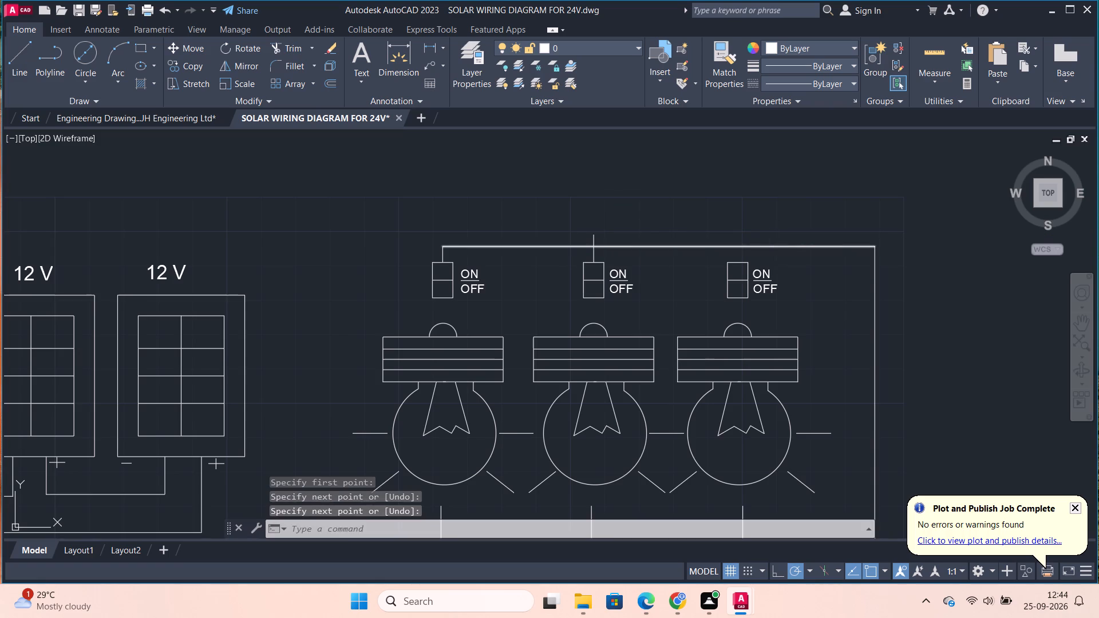
click(738, 262)
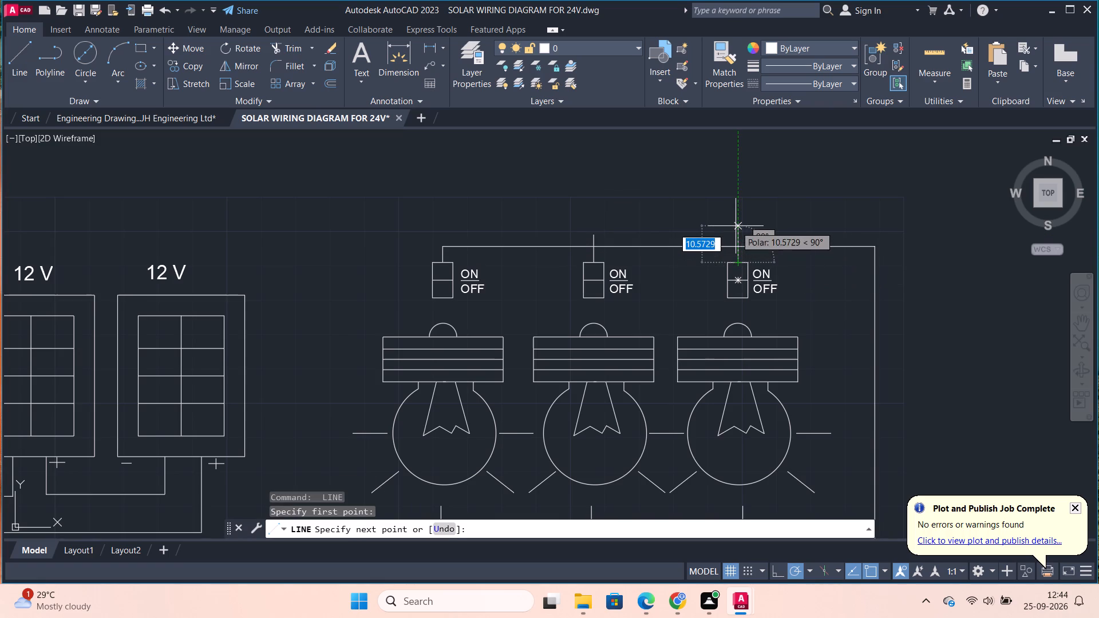
click(736, 226)
key(Escape)
Trim the ends of the second and third switch lines that project above the horizontal supply wire.
text(tr)
key(Return)
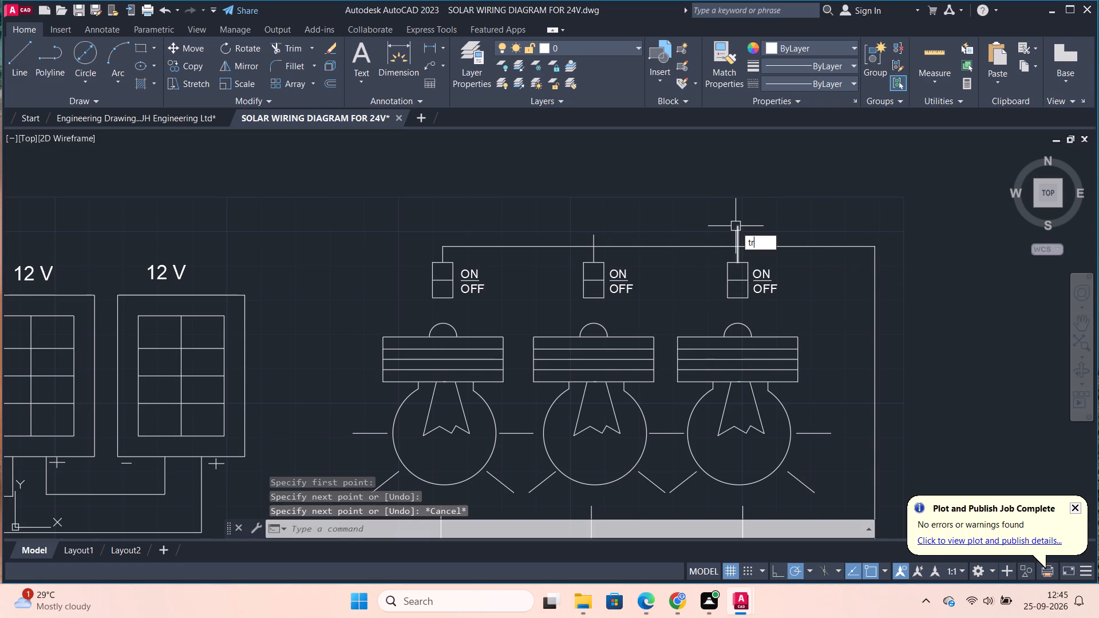
click(736, 227)
click(594, 230)
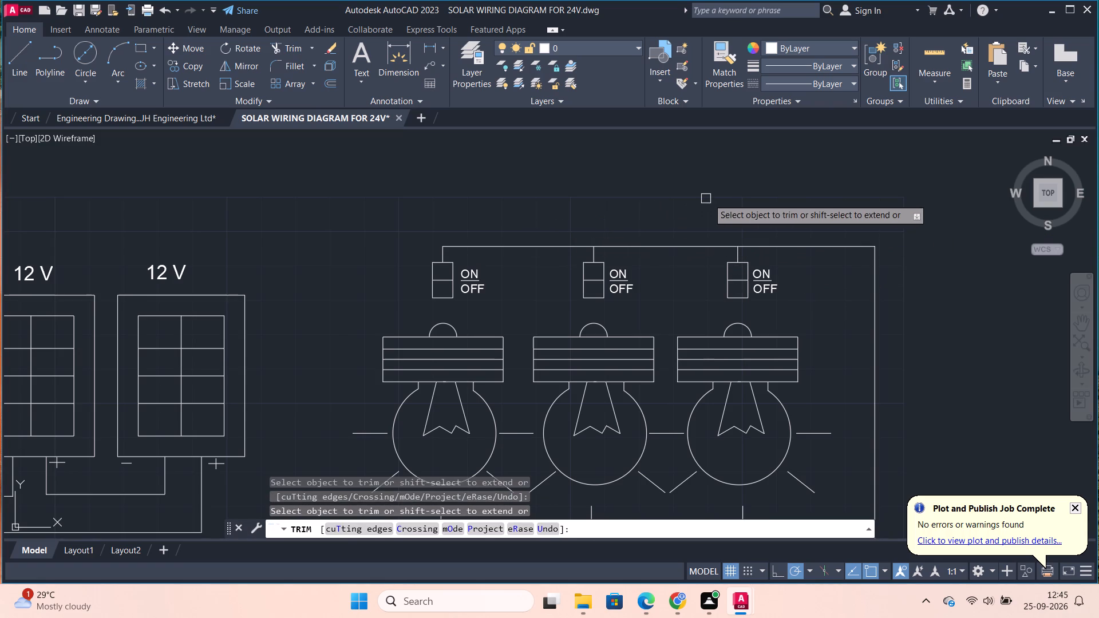
key(Escape)
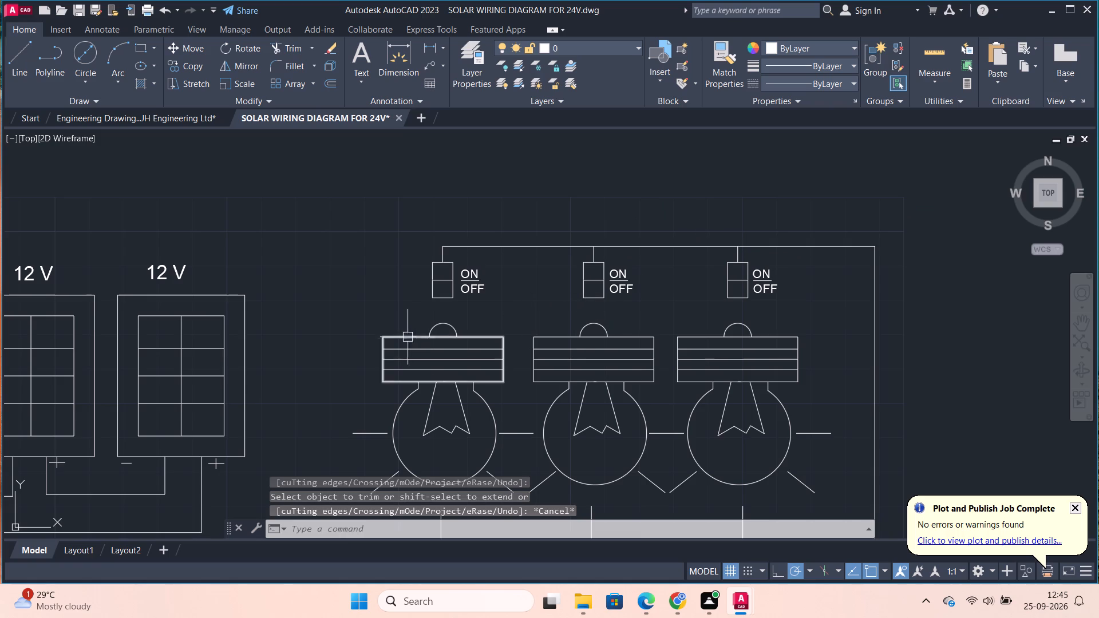
Draw a vertical wire from the top of each of the three bulb caps to the bottom of the switch above it.
key(l)
key(Return)
click(443, 324)
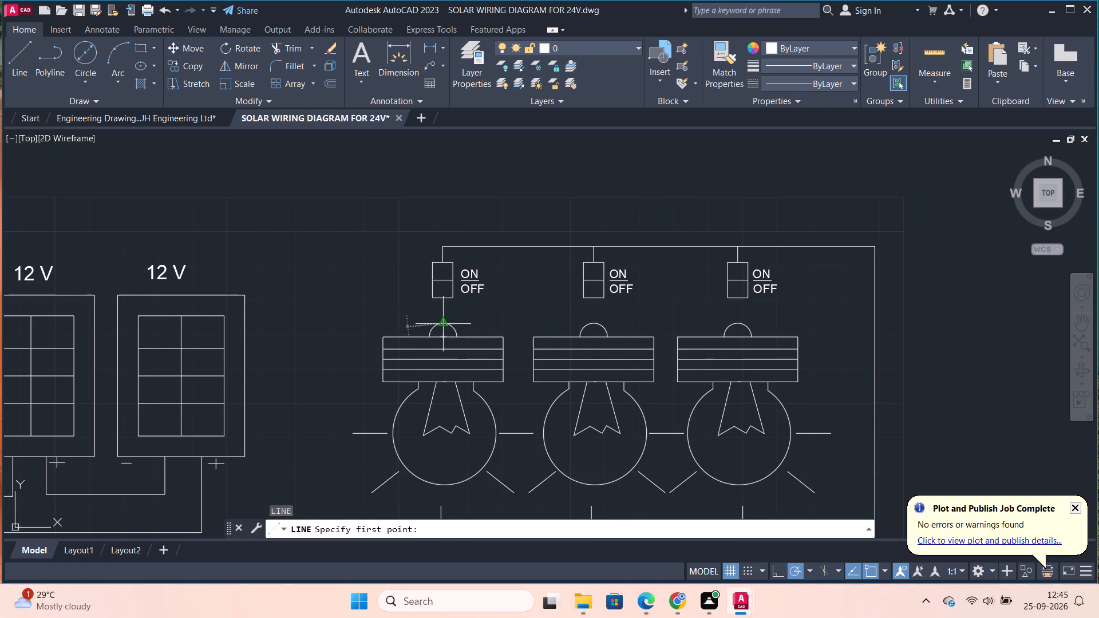
click(442, 300)
key(Escape)
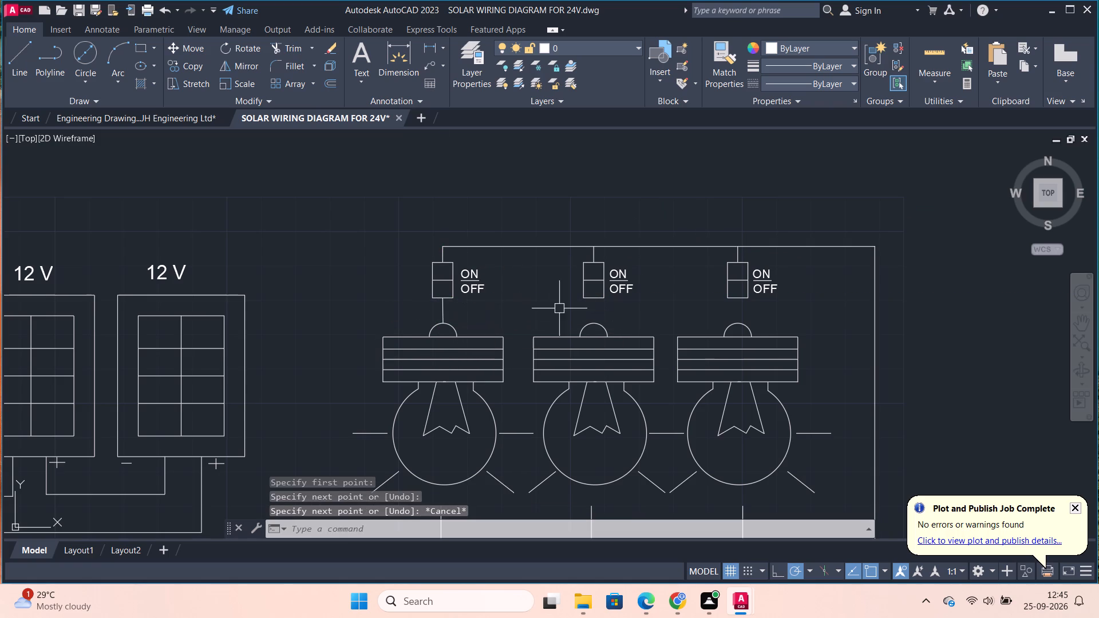
key(space)
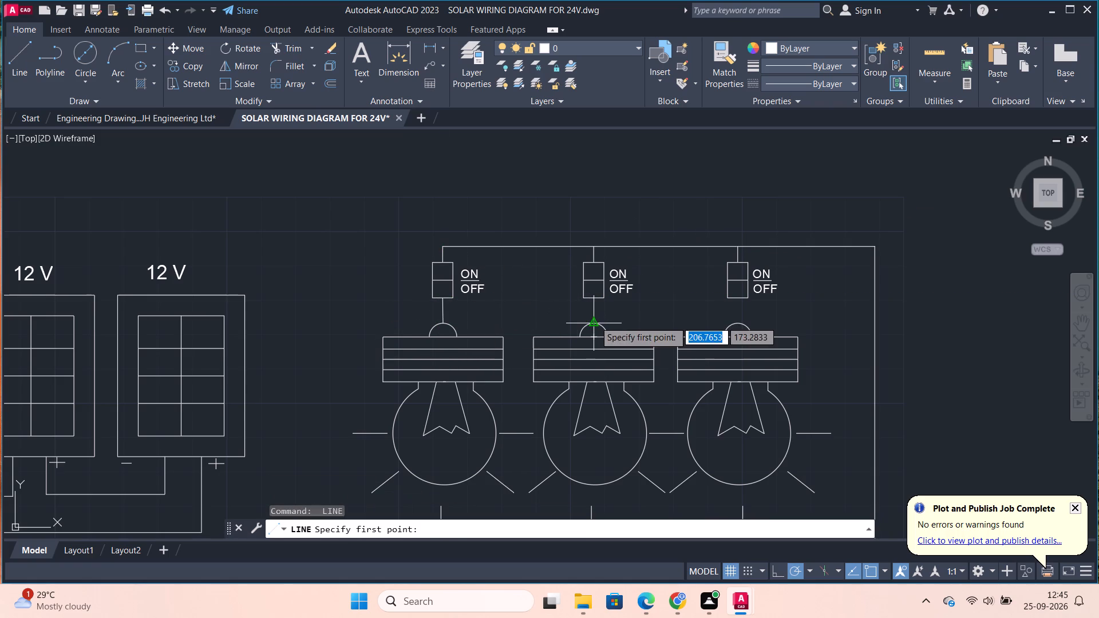
click(595, 321)
click(595, 298)
key(space)
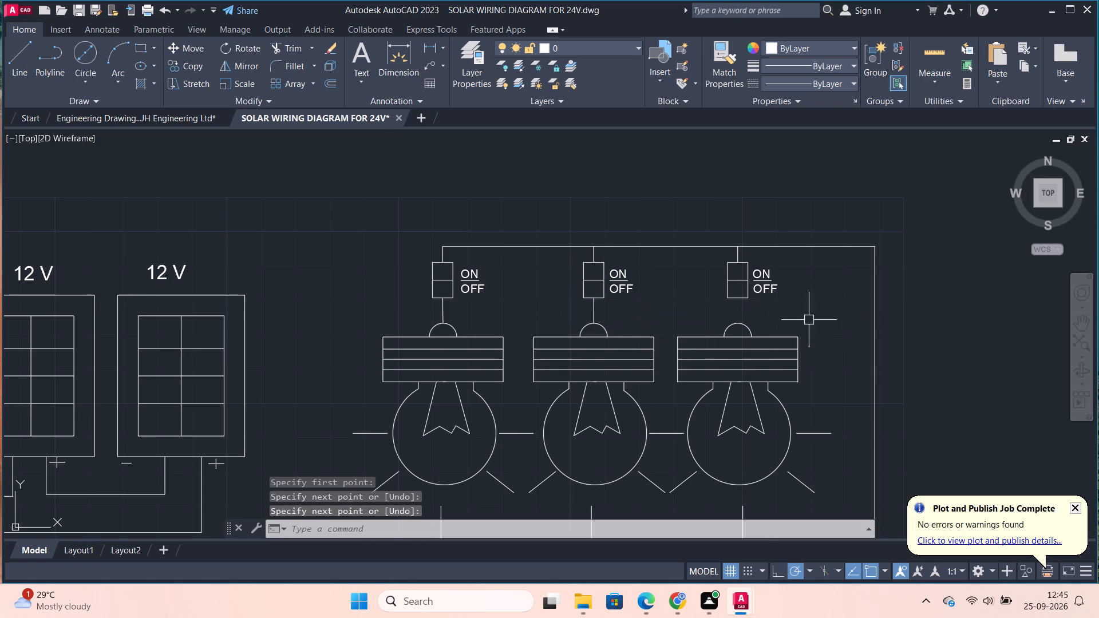
key(space)
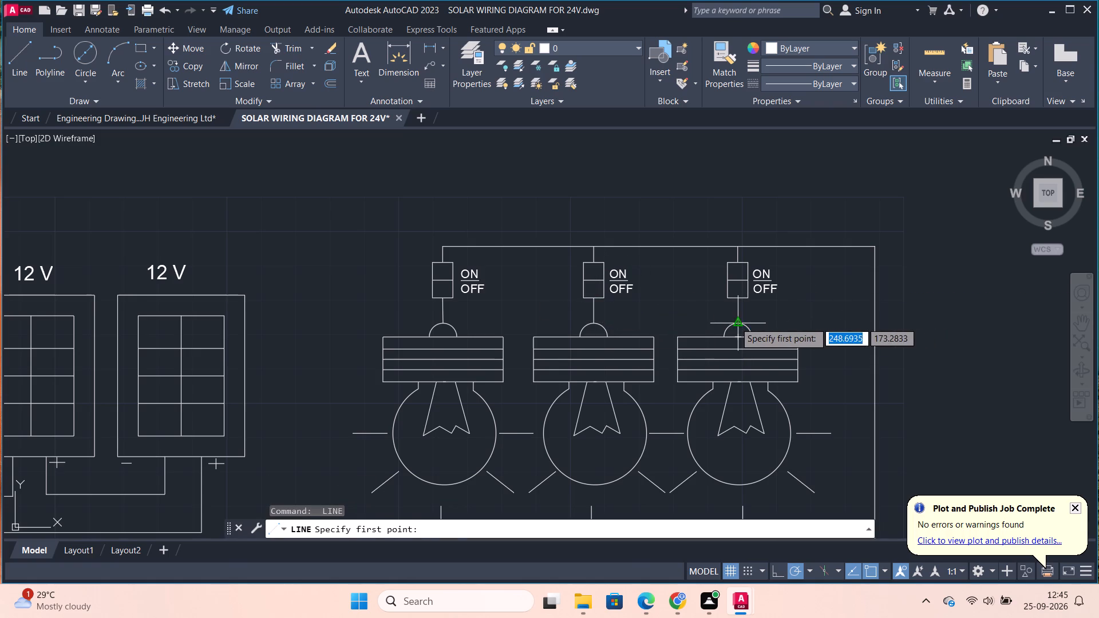
click(735, 322)
click(735, 298)
key(Escape)
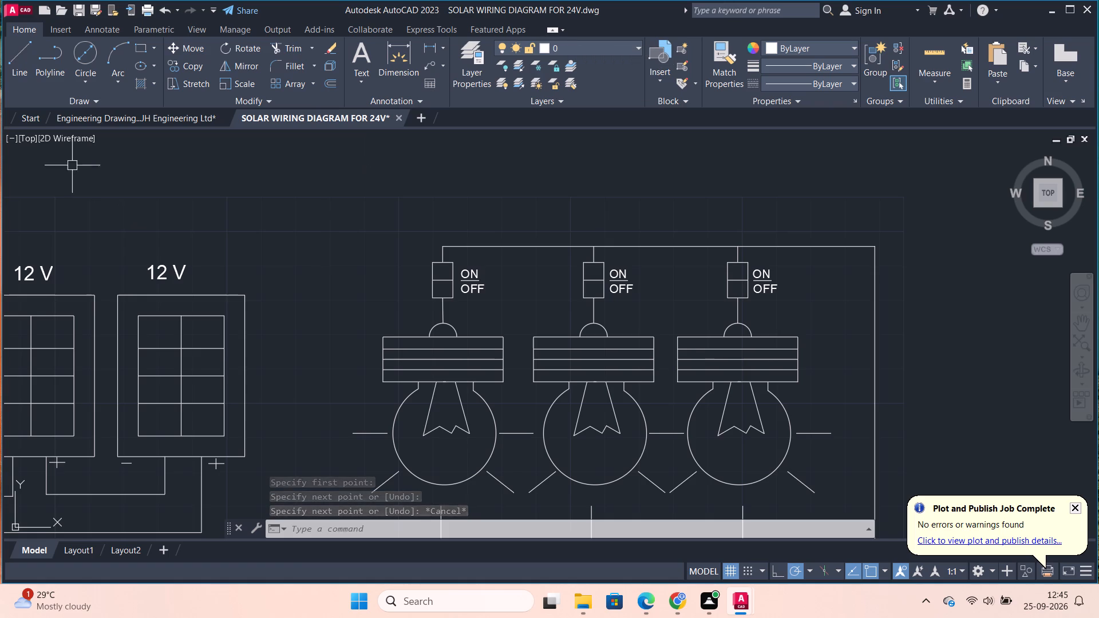
Copy the "DC output 12v DC load" label and paste it centrally above the horizontal supply wire over the bulb switches.
scroll(667, 488, down, 2)
scroll(683, 409, down, 1)
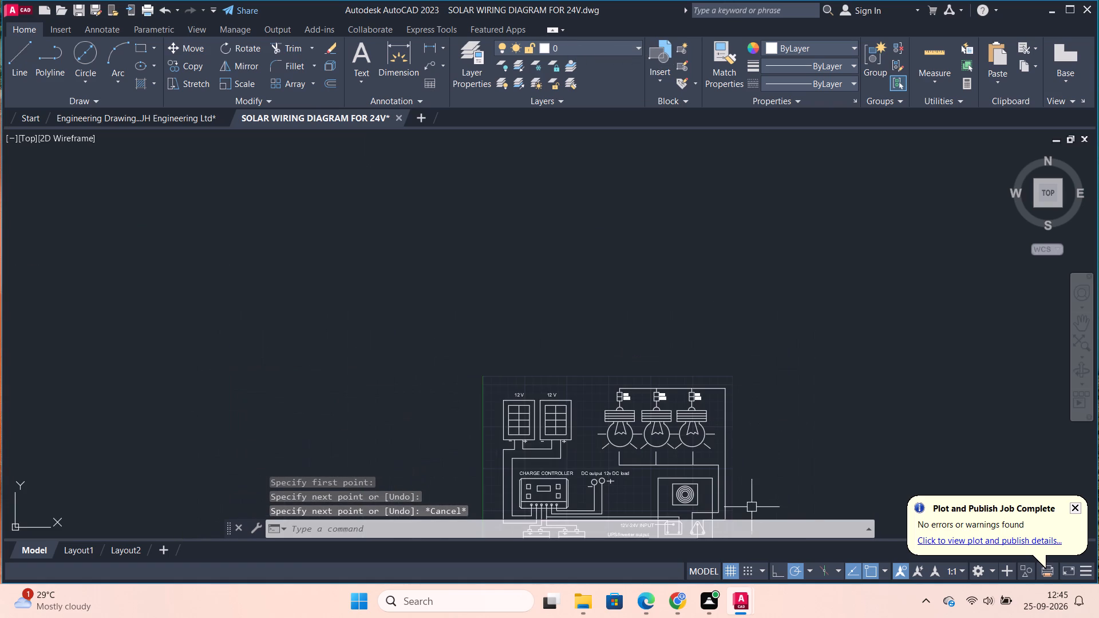
scroll(742, 311, down, 1)
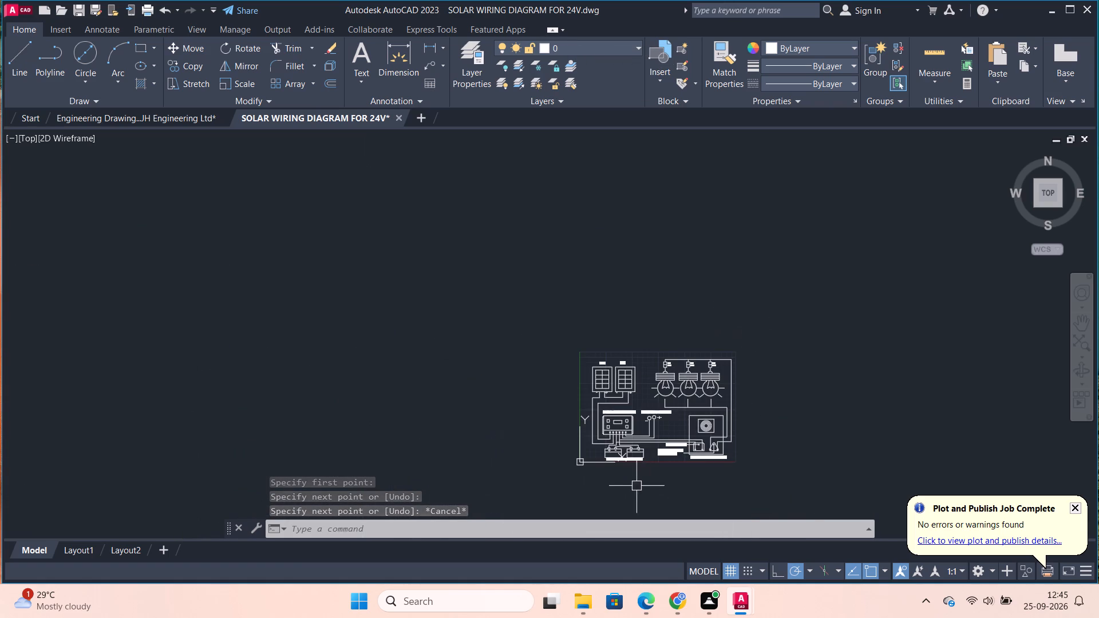
scroll(588, 443, up, 2)
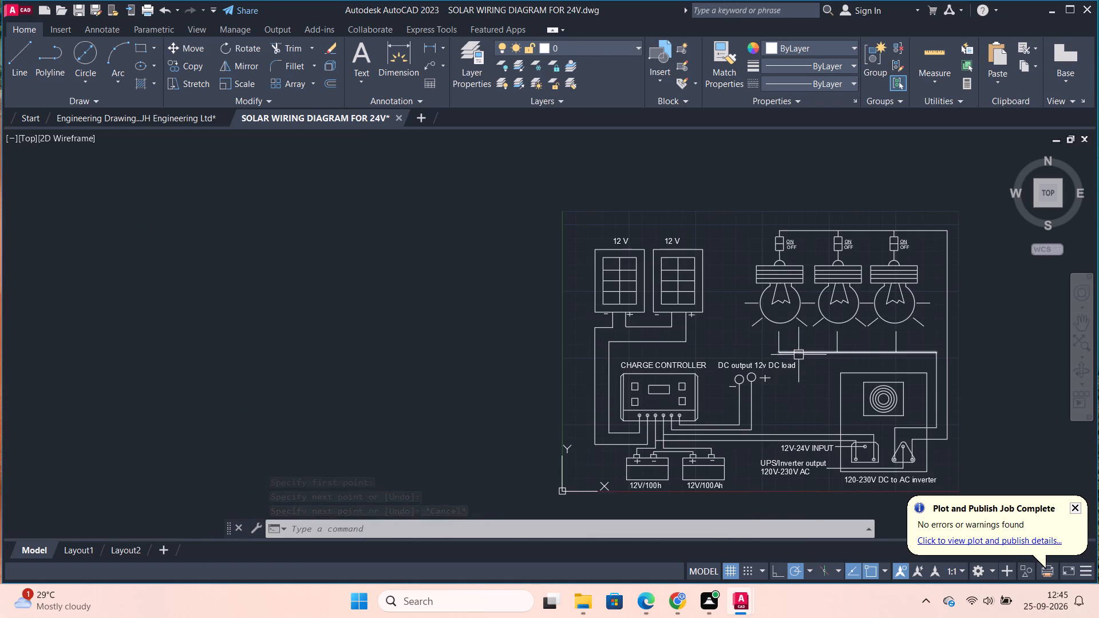
middle_drag(819, 395, 671, 441)
click(630, 415)
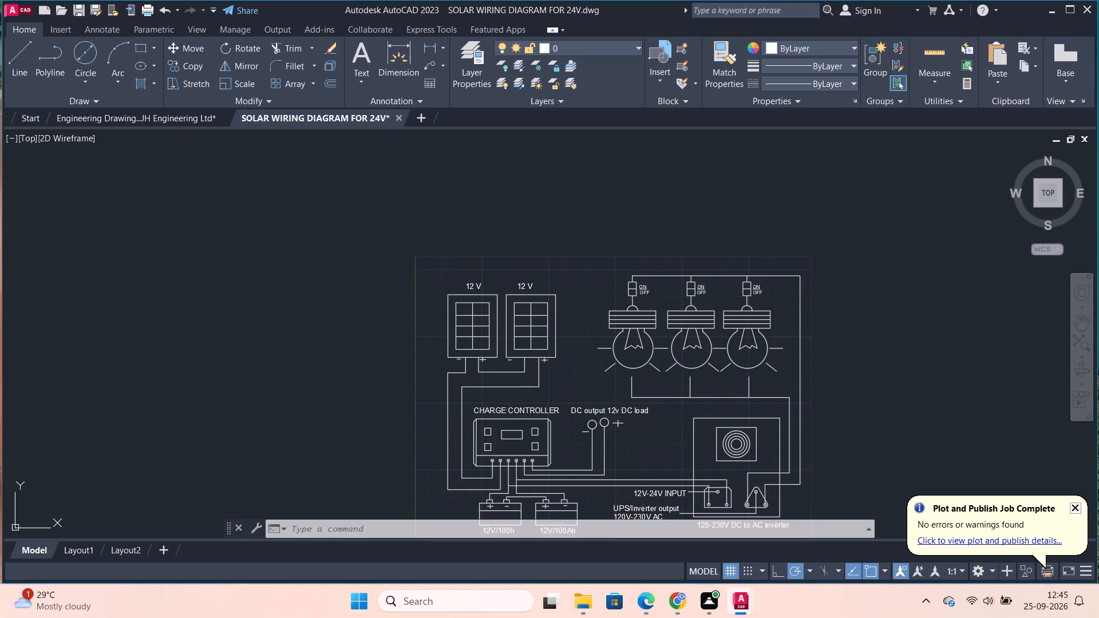
key(ctrl+c)
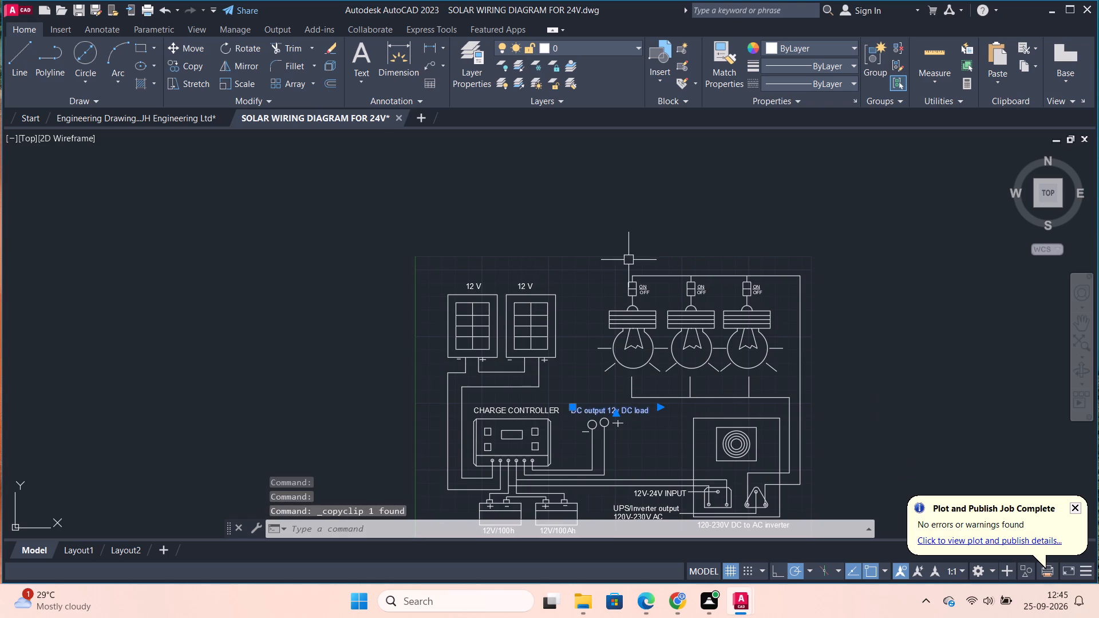
key(ctrl+v)
scroll(627, 264, up, 3)
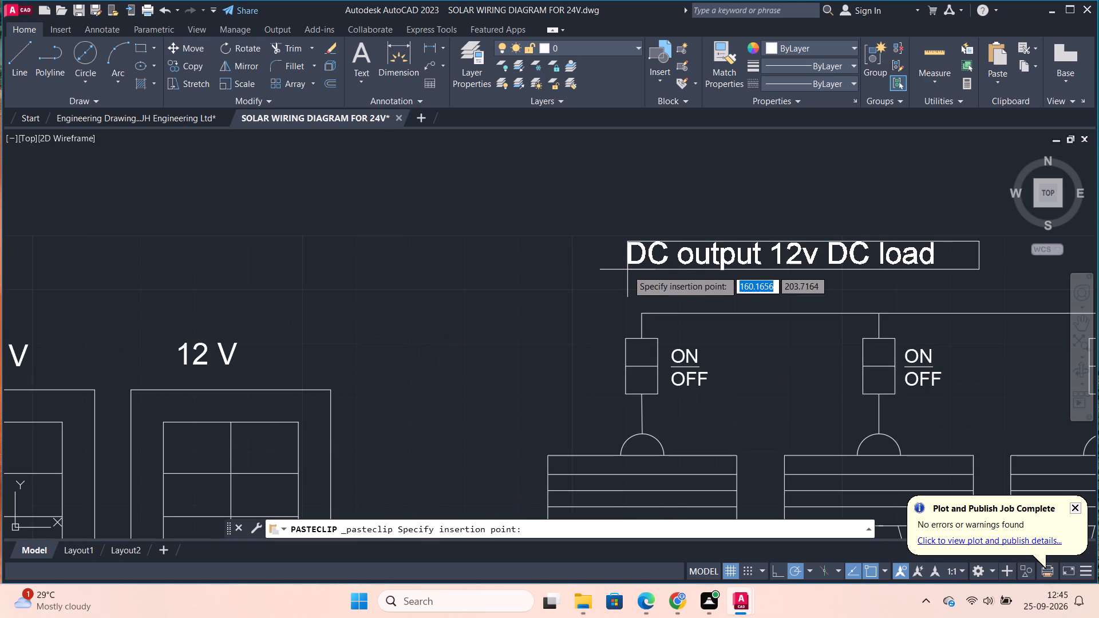
scroll(628, 275, down, 4)
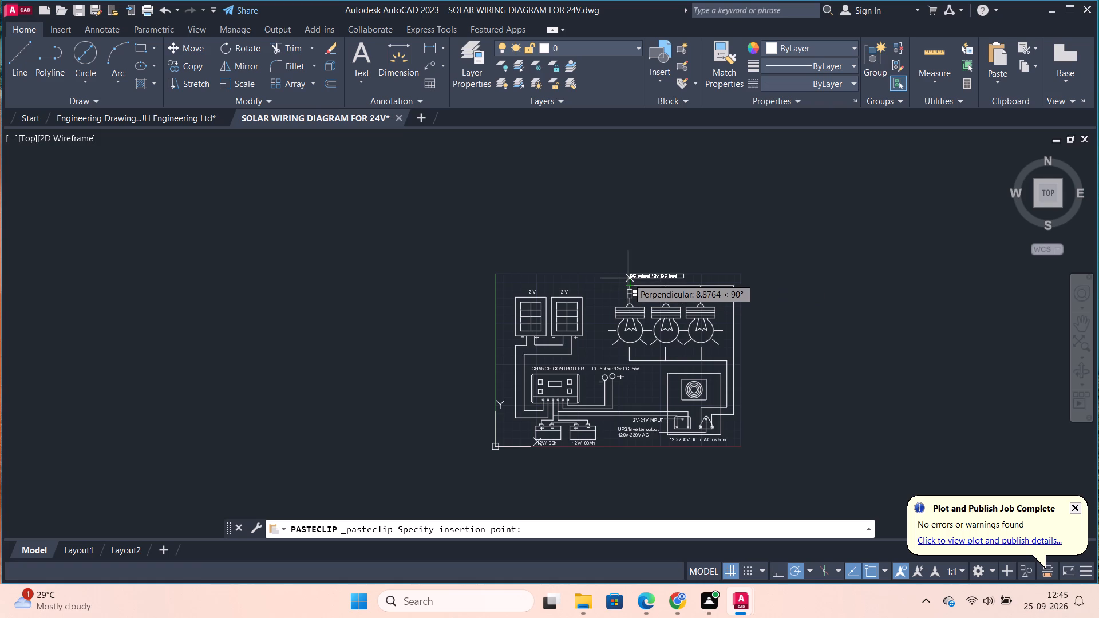
scroll(628, 278, up, 4)
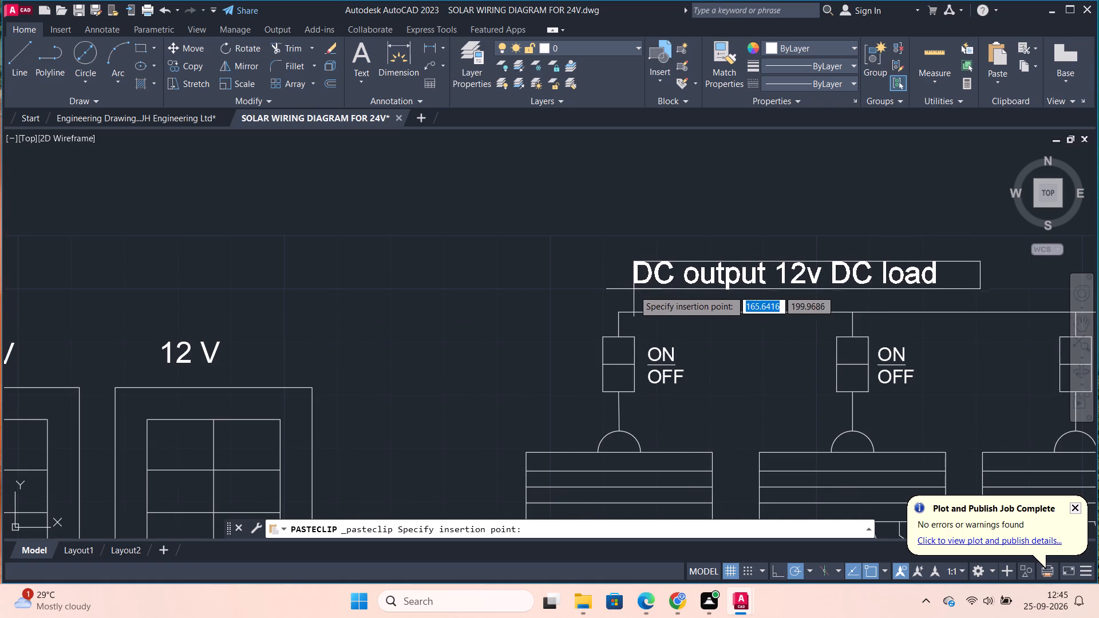
scroll(685, 304, down, 2)
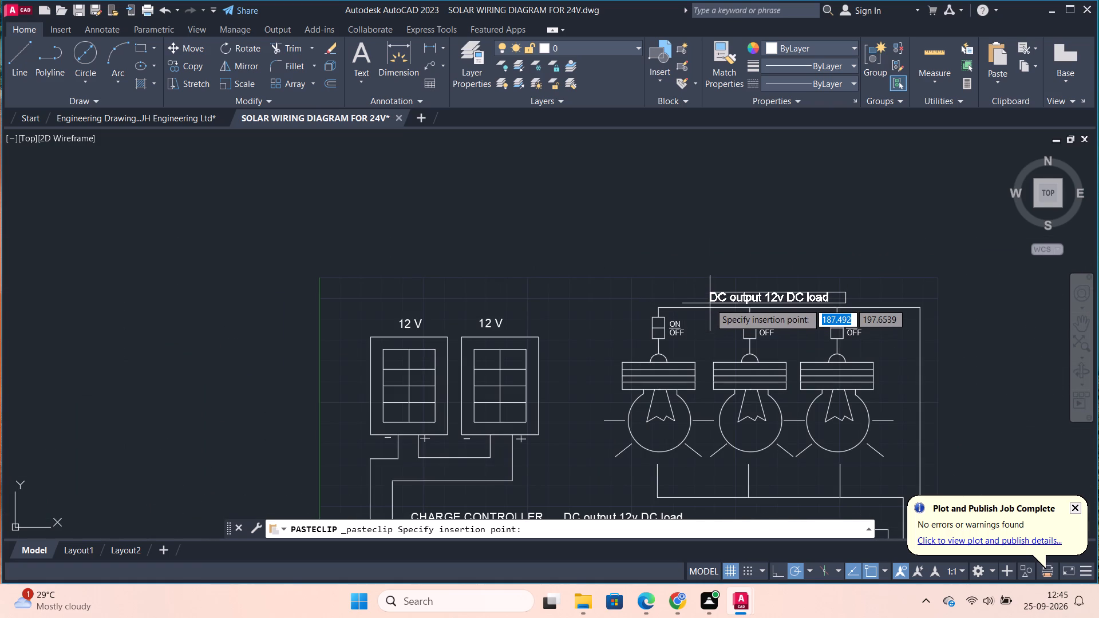
click(720, 300)
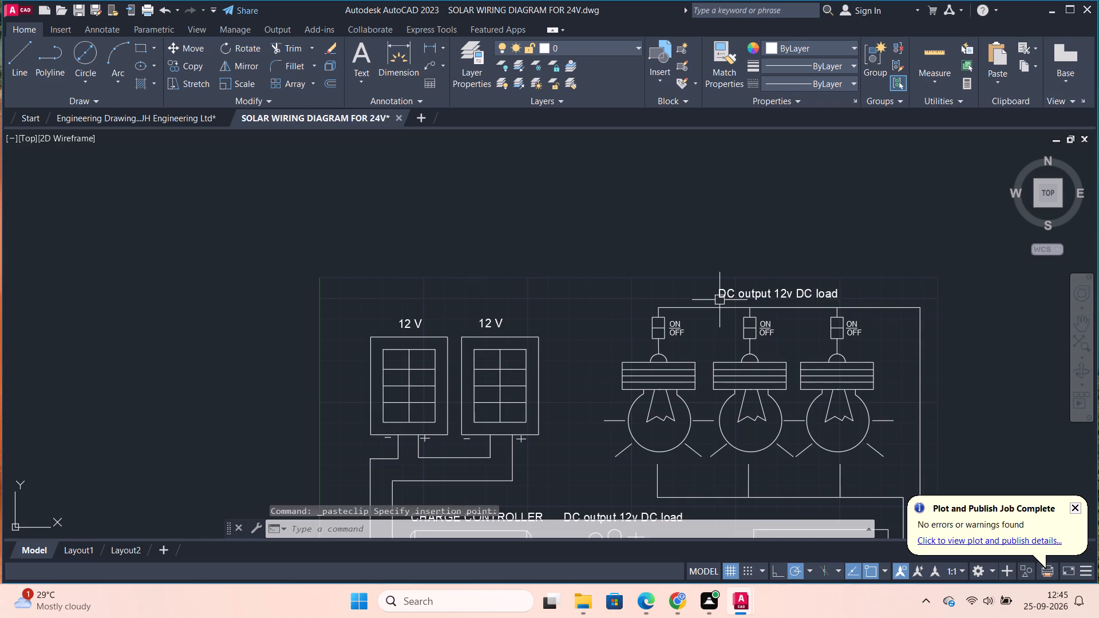
Change the label above the bulb switches to read "120-240v AC load".
scroll(737, 308, up, 2)
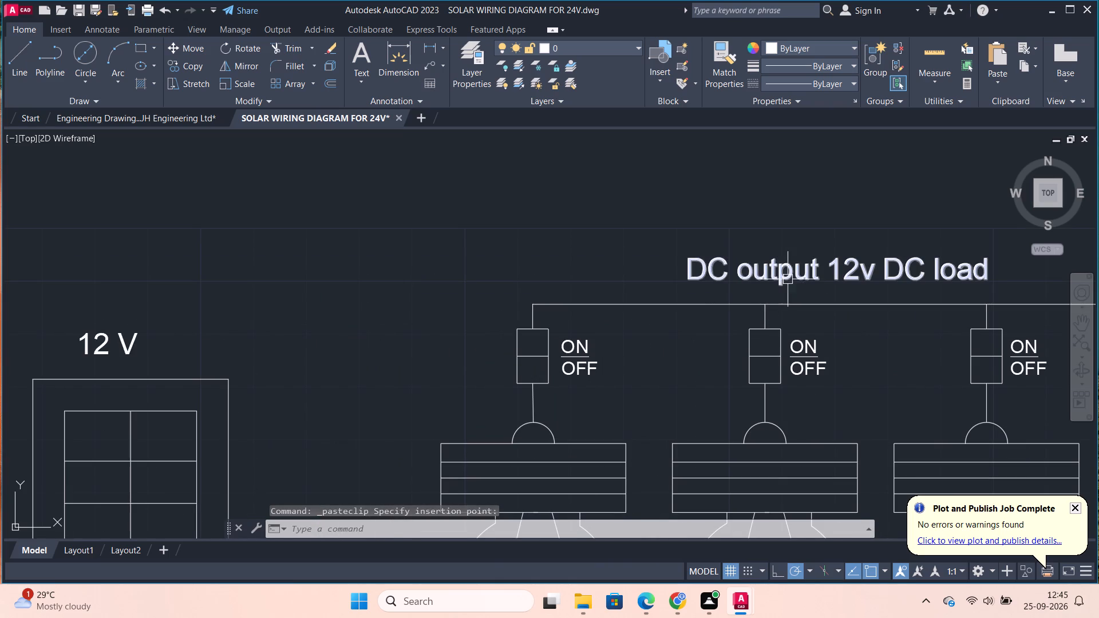
double_click(790, 268)
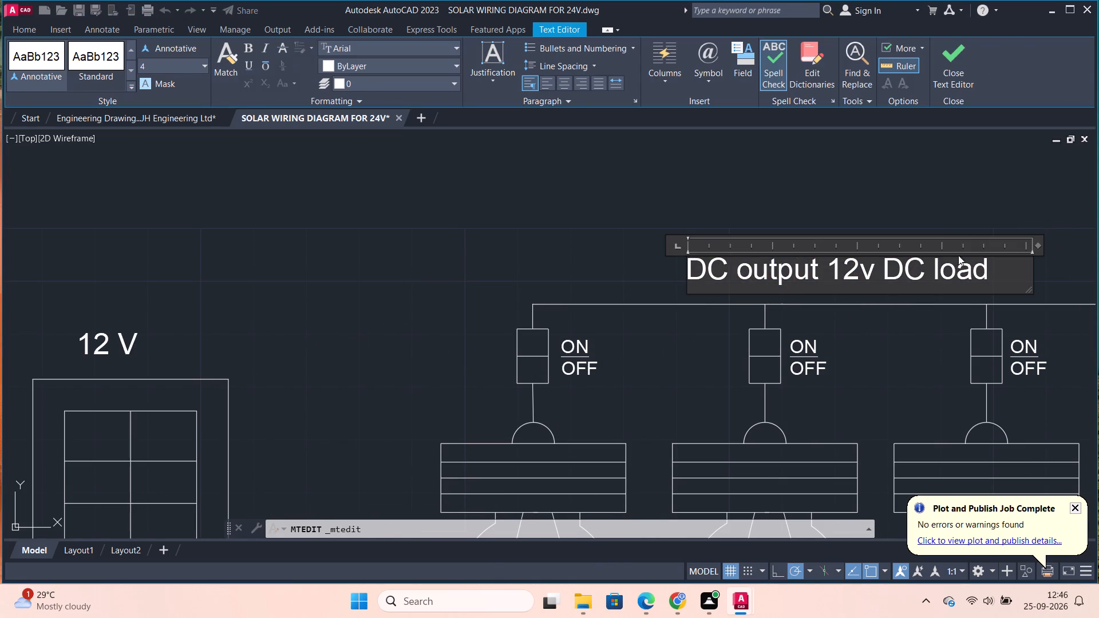
drag(935, 274, 944, 274)
click(936, 281)
key(BackSpace)
key(BackSpace)
key(BackSpace)
key(BackSpace)
key(BackSpace)
key(BackSpace)
key(BackSpace)
key(BackSpace)
key(BackSpace)
key(BackSpace)
key(BackSpace)
key(BackSpace)
key(BackSpace)
key(BackSpace)
key(BackSpace)
key(BackSpace)
key(BackSpace)
key(BackSpace)
key(BackSpace)
key(BackSpace)
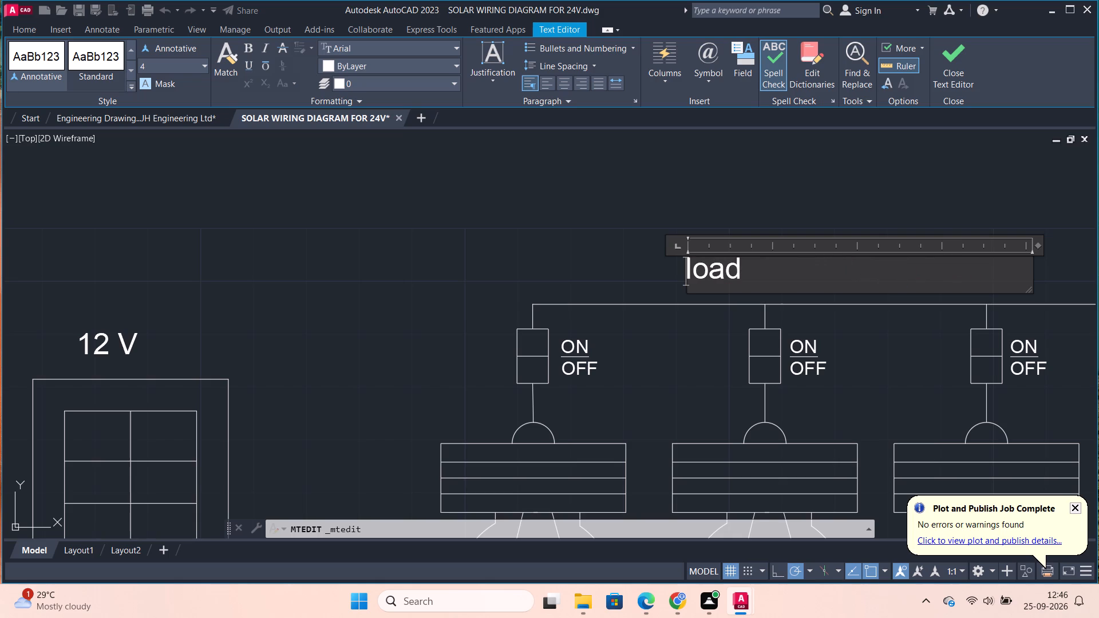
text(120)
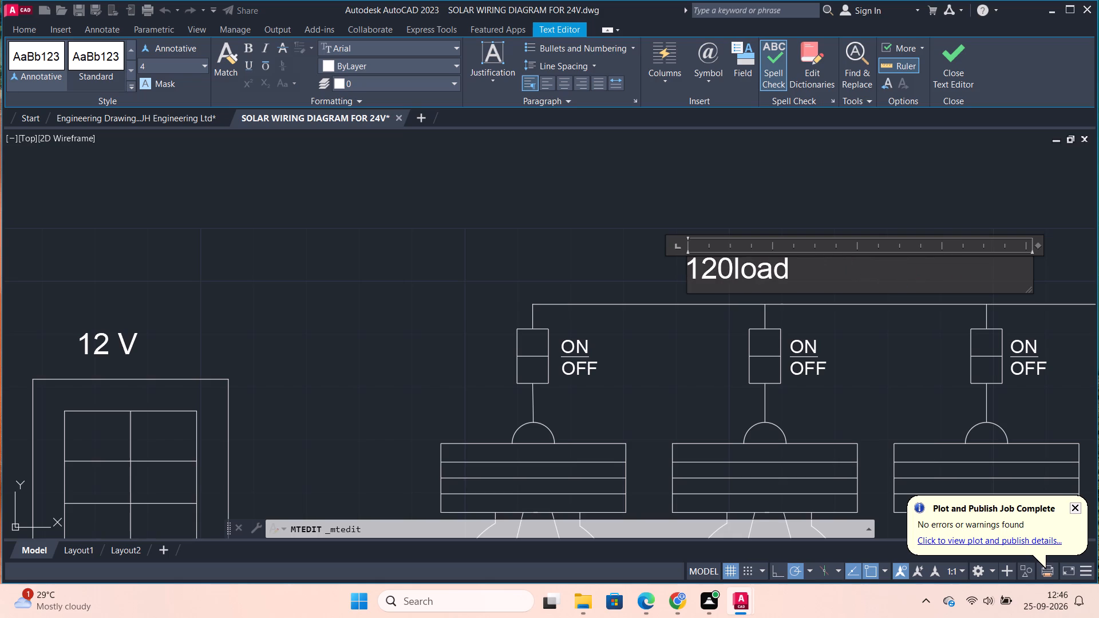
text(-240)
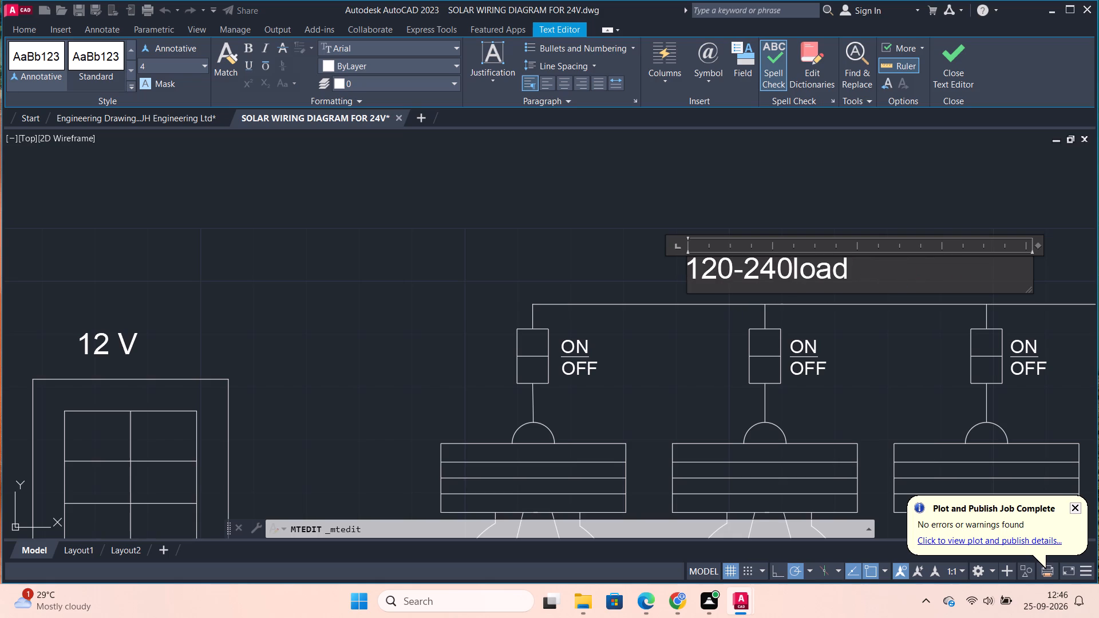
key(v)
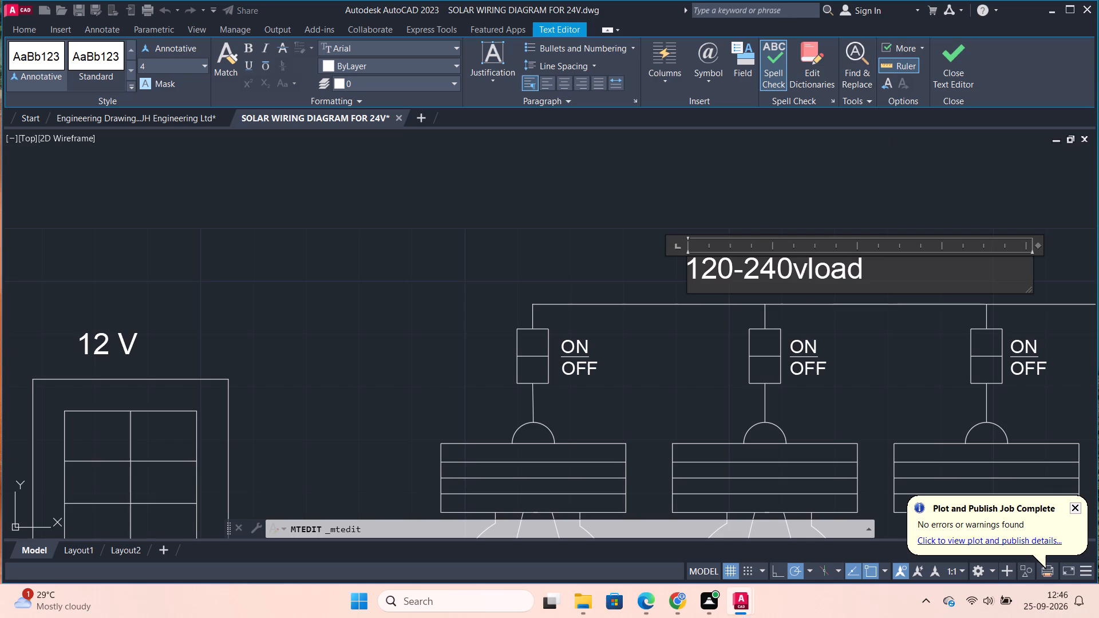
key(space)
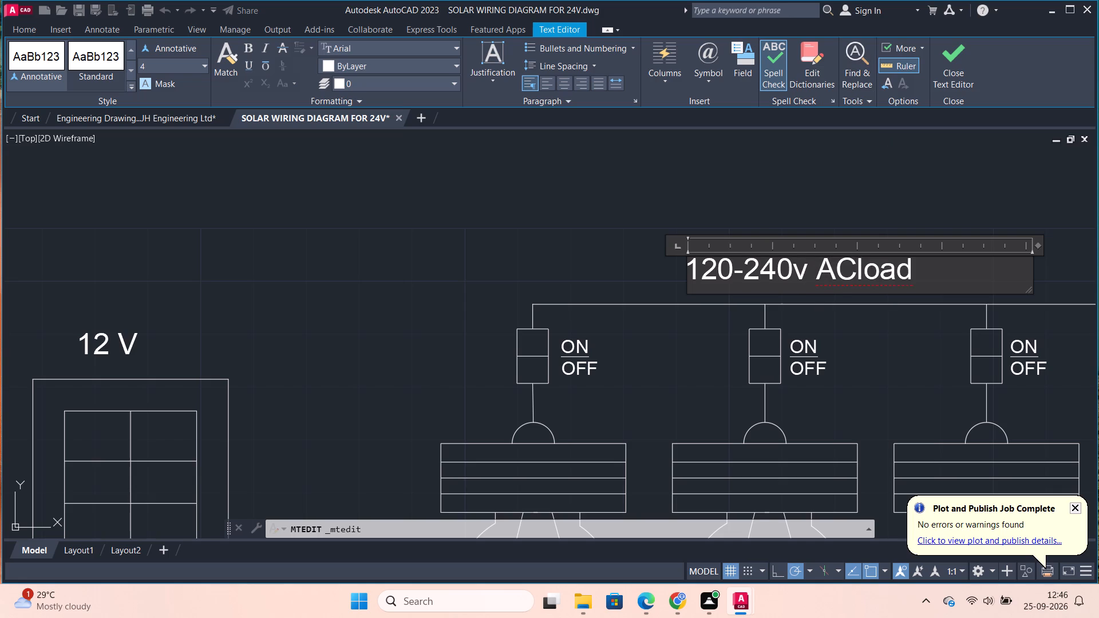
key(space)
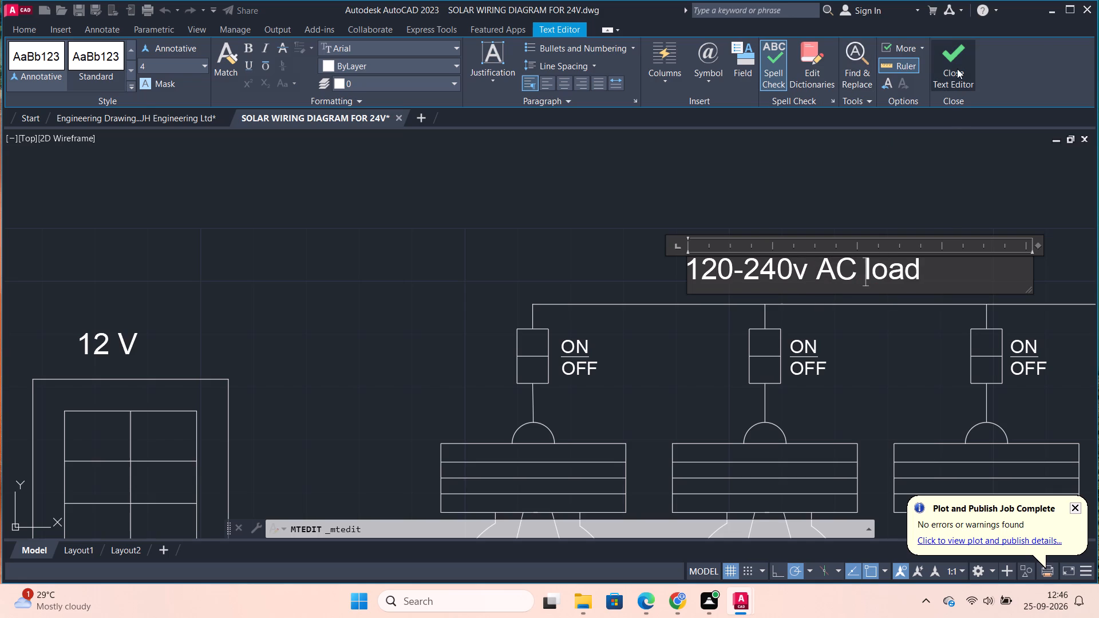
click(957, 69)
Save the wiring diagram drawing.
scroll(807, 291, down, 3)
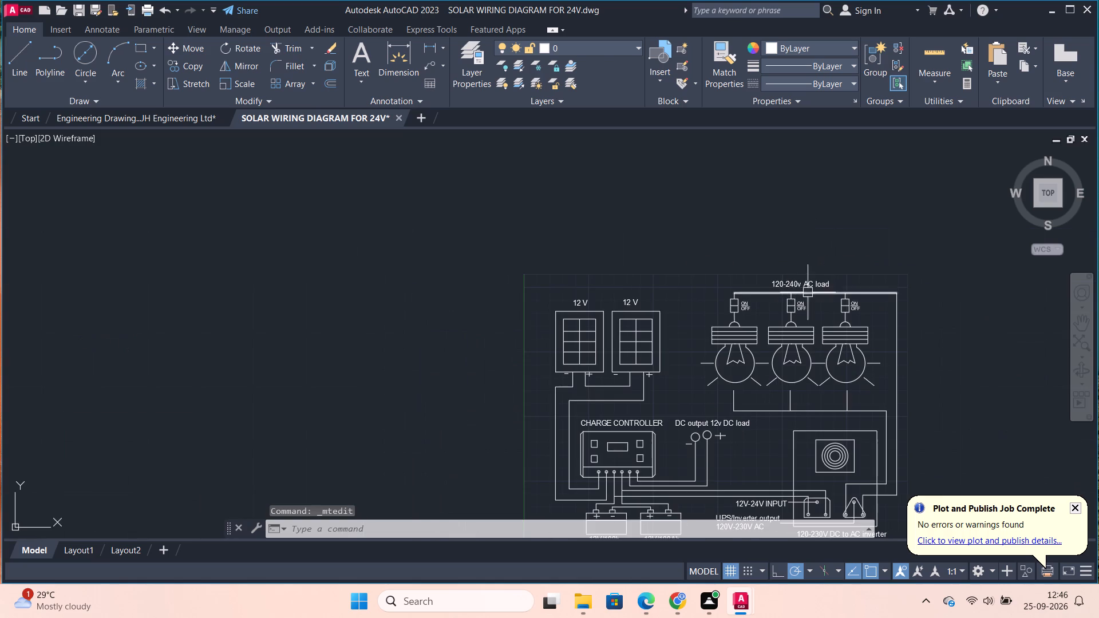
key(ctrl+s)
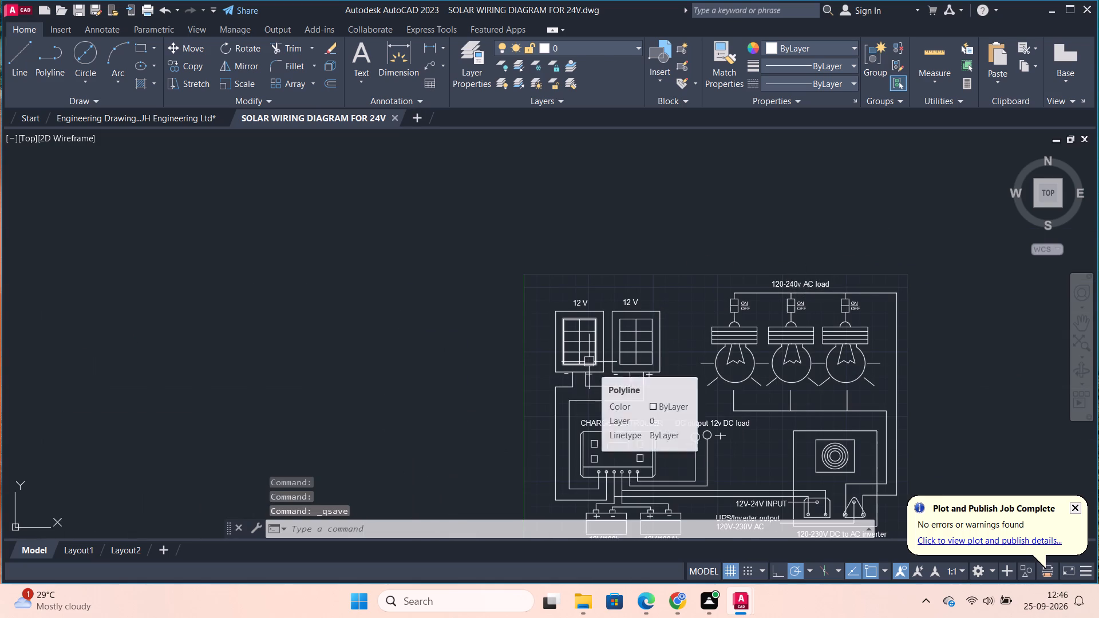
Fill the outer frames of both solar panels with a Gradient hatch using black 0,0,0 for both colours.
middle_drag(680, 382, 630, 274)
middle_drag(650, 235, 632, 257)
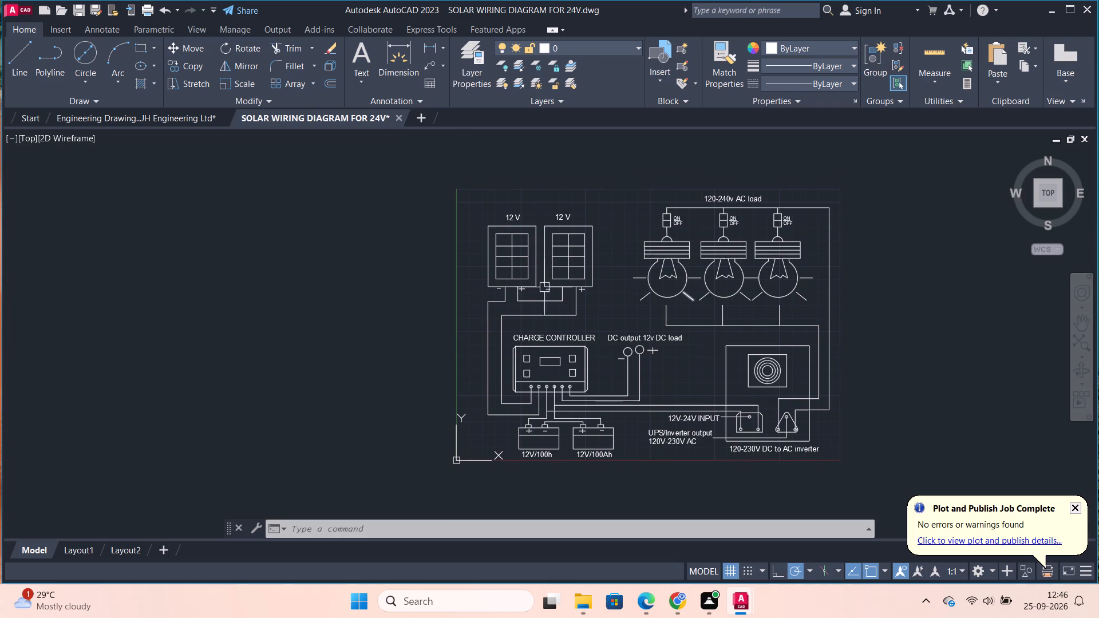
click(153, 88)
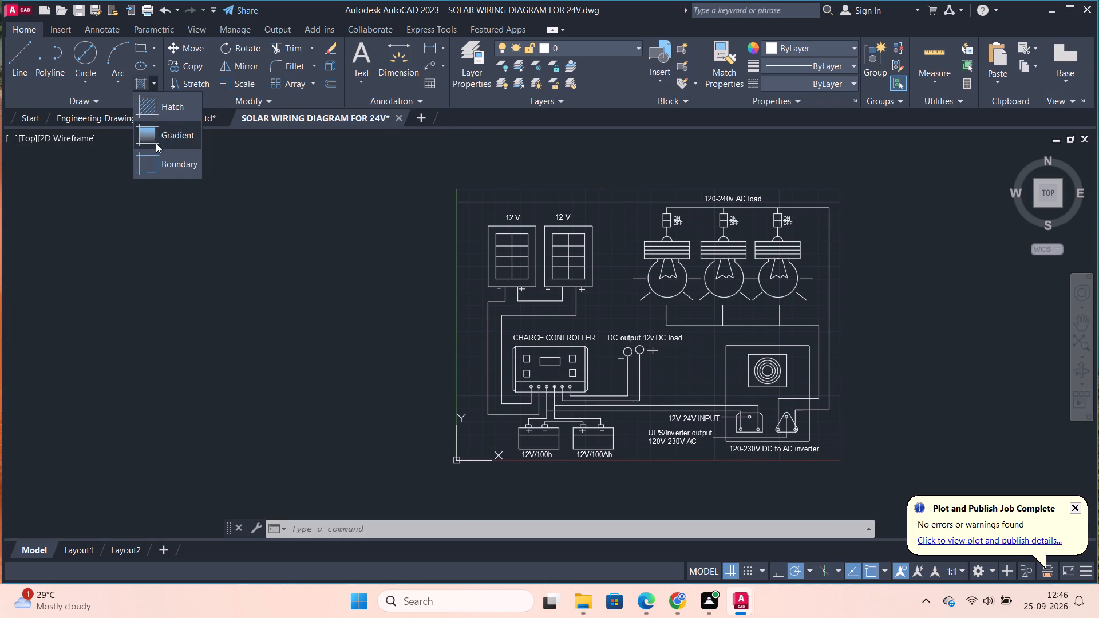
click(156, 143)
click(396, 74)
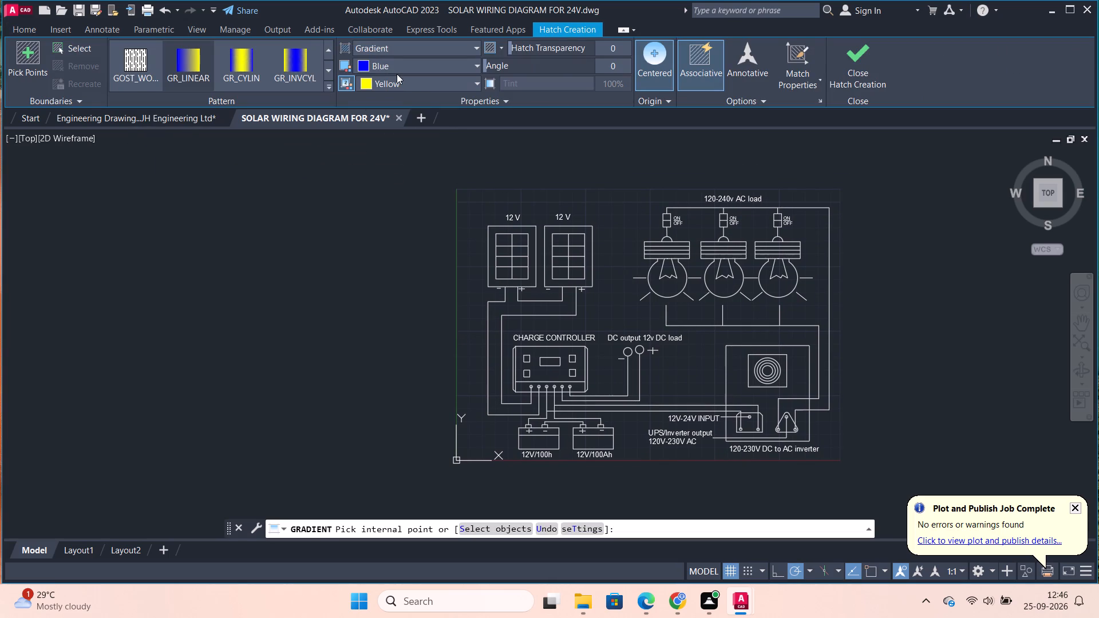
click(450, 62)
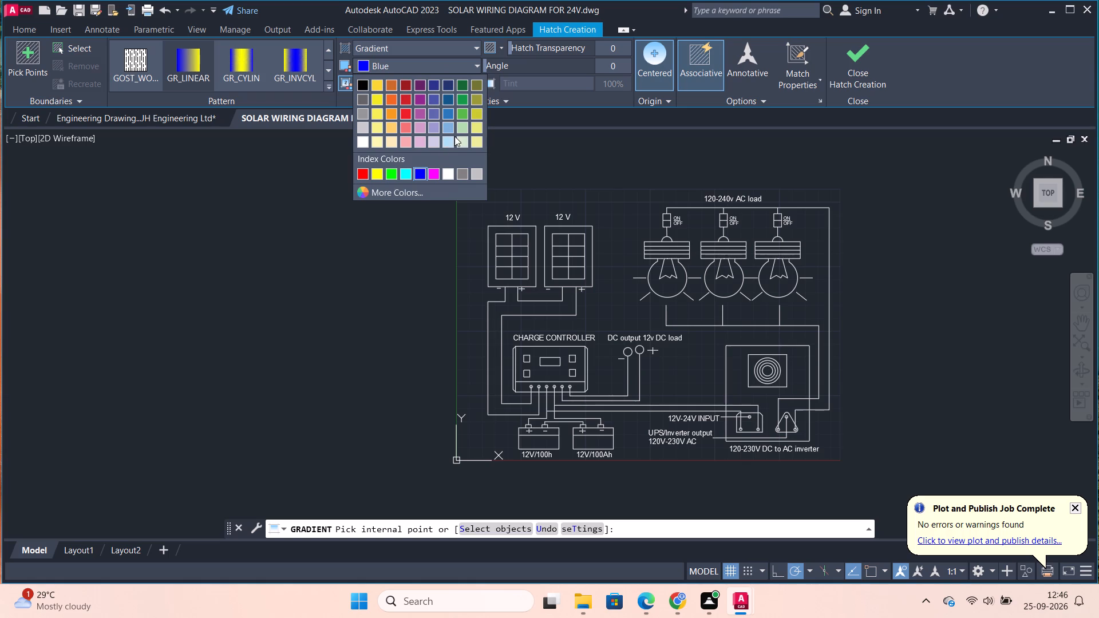
click(449, 129)
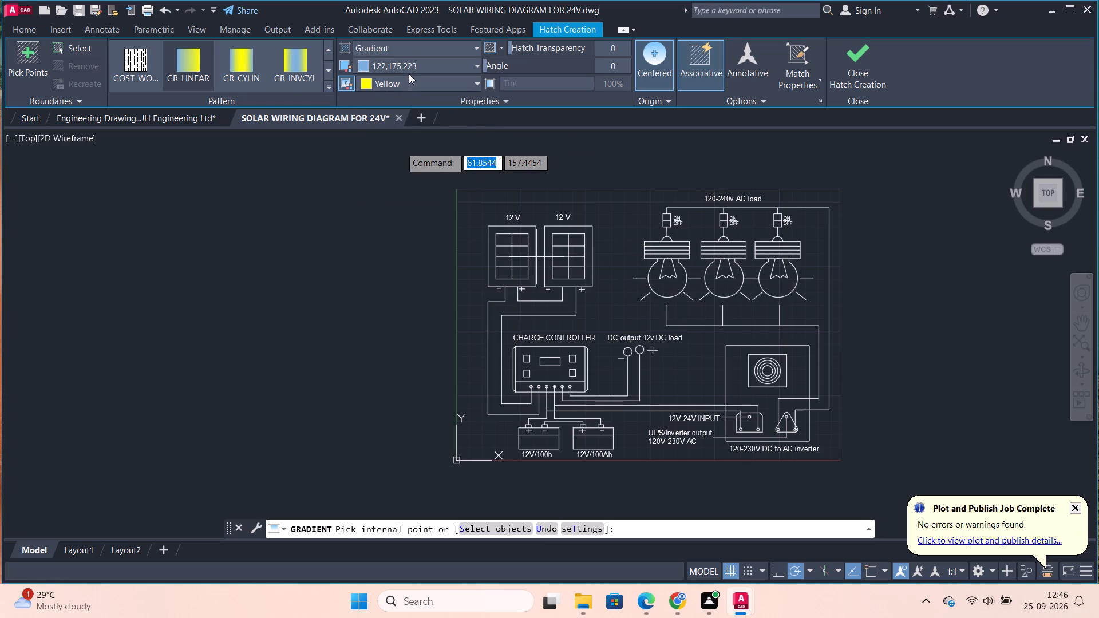
click(427, 64)
click(359, 85)
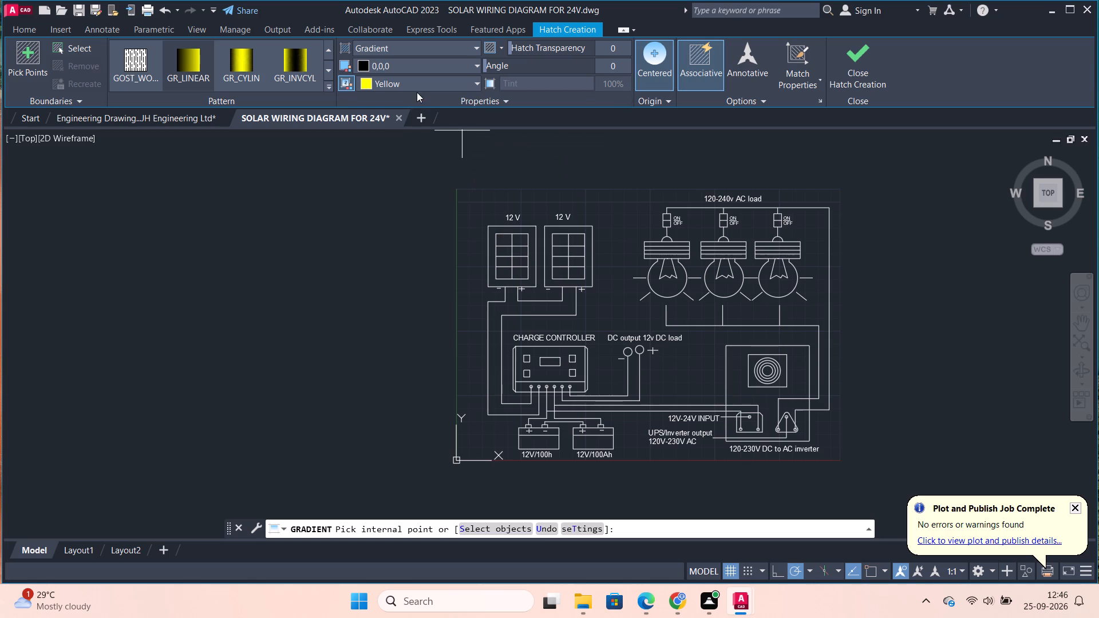
click(412, 85)
click(365, 104)
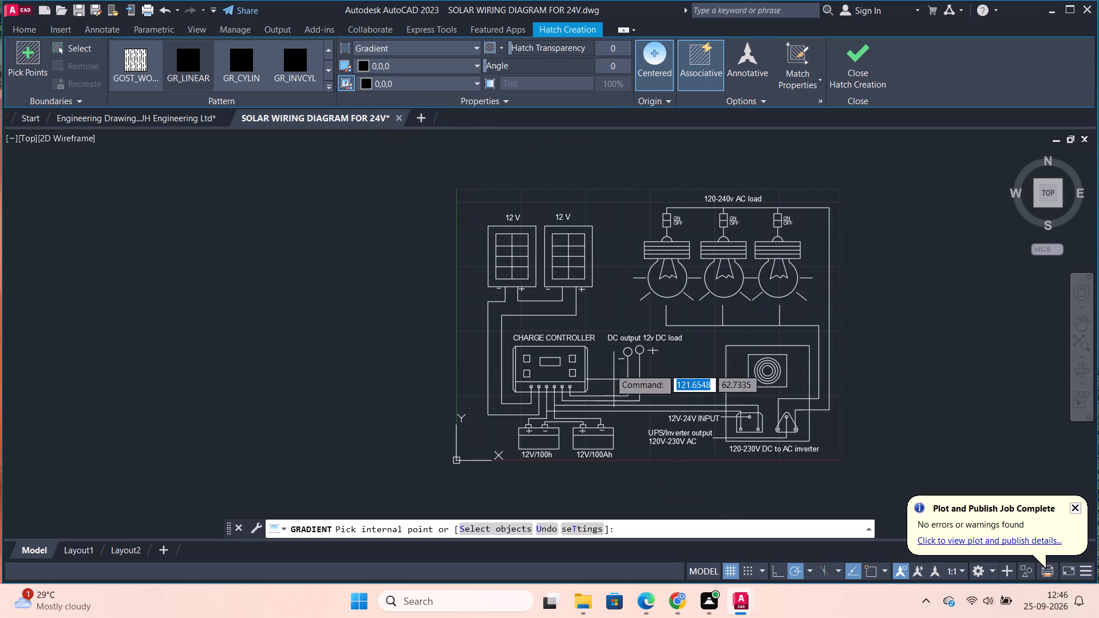
scroll(493, 237, up, 1)
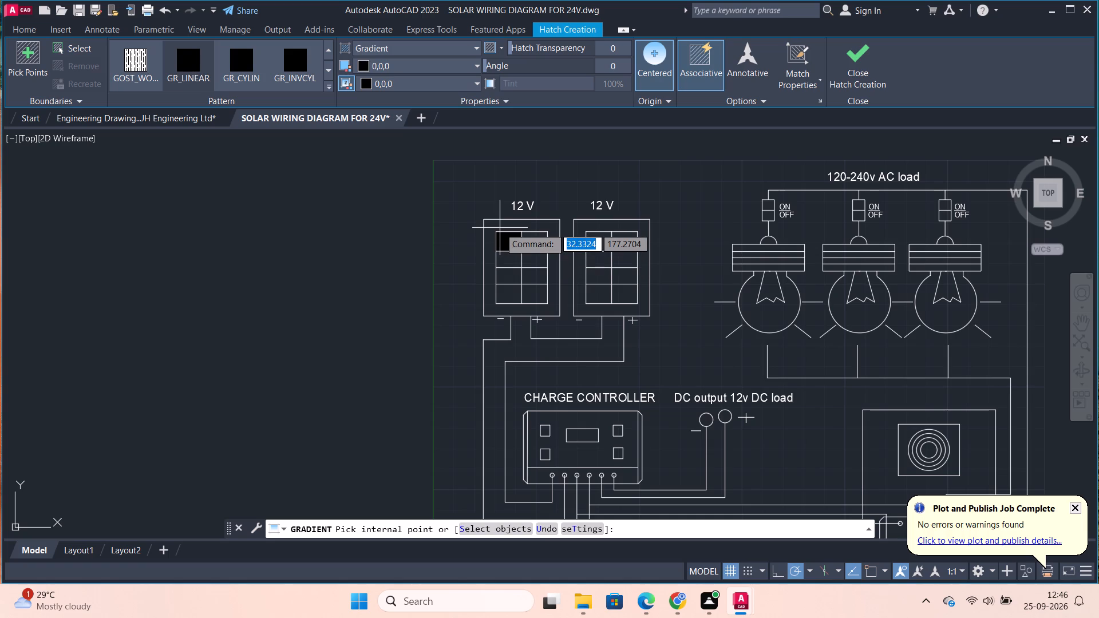
click(500, 228)
click(576, 231)
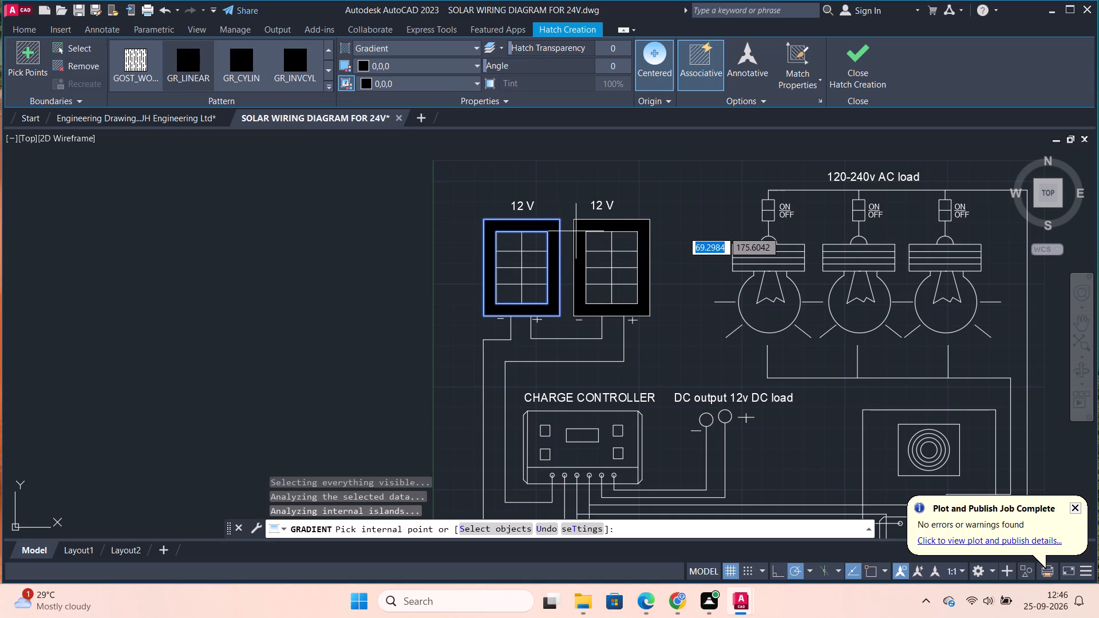
Add the eight grid cells of the first solar panel to the black gradient fill.
click(539, 244)
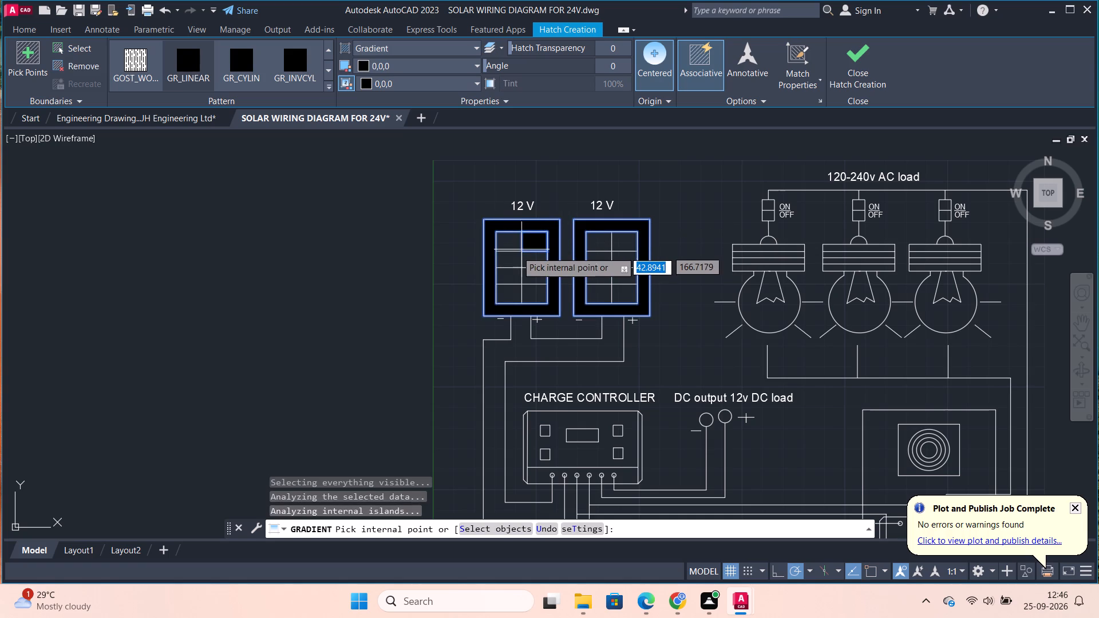
click(514, 244)
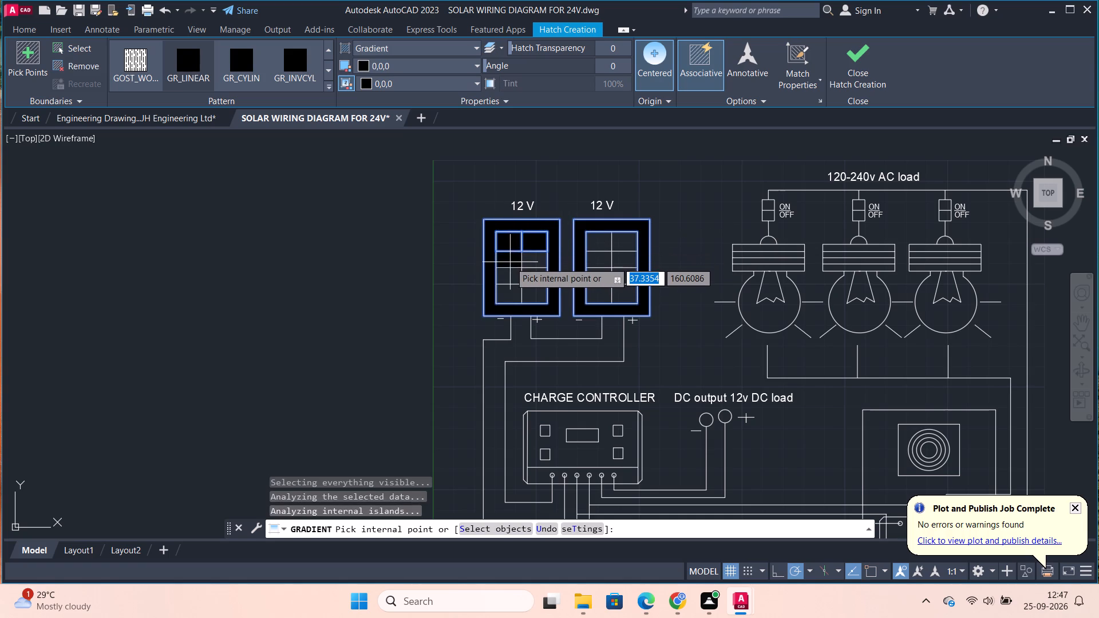
click(510, 262)
click(533, 262)
click(508, 285)
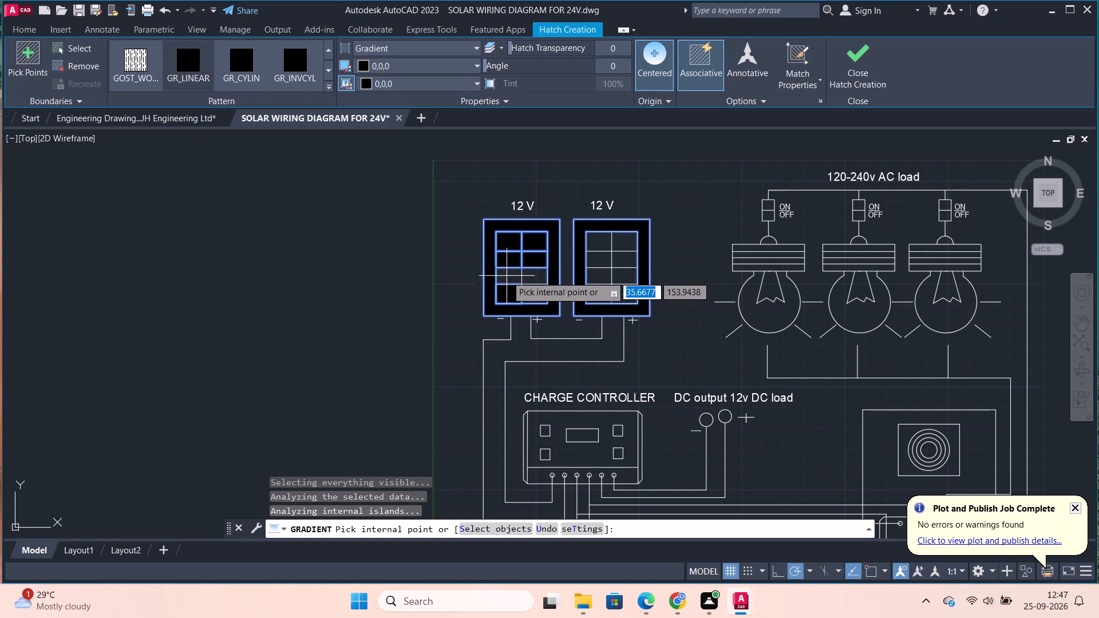
click(507, 276)
click(535, 274)
click(533, 289)
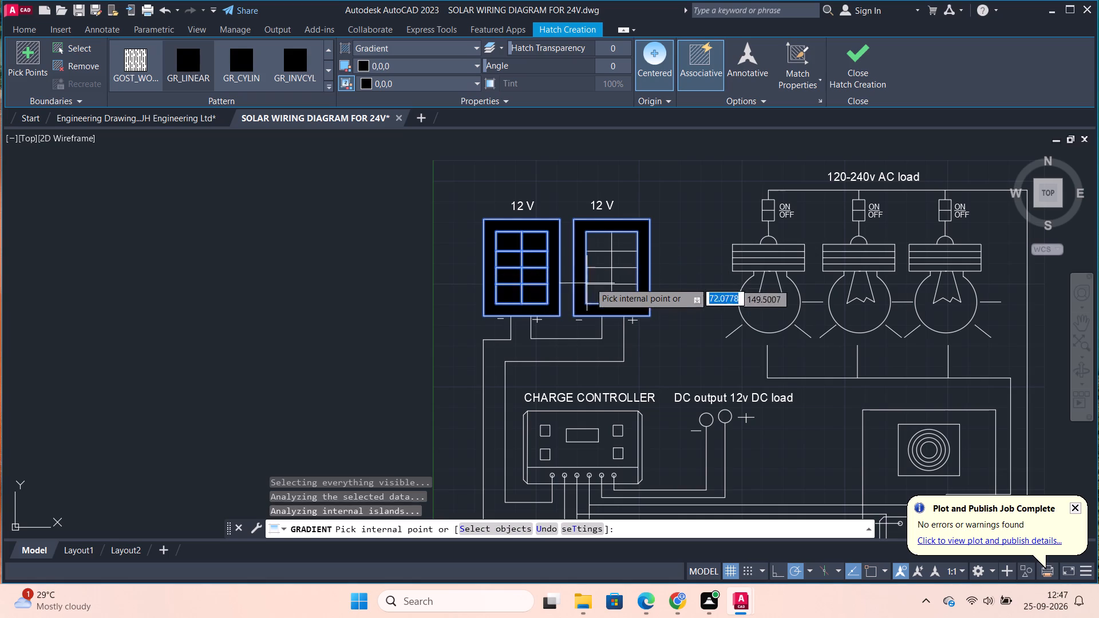
Add the eight grid cells of the second solar panel to the black gradient fill and finish the hatch.
click(598, 243)
click(596, 261)
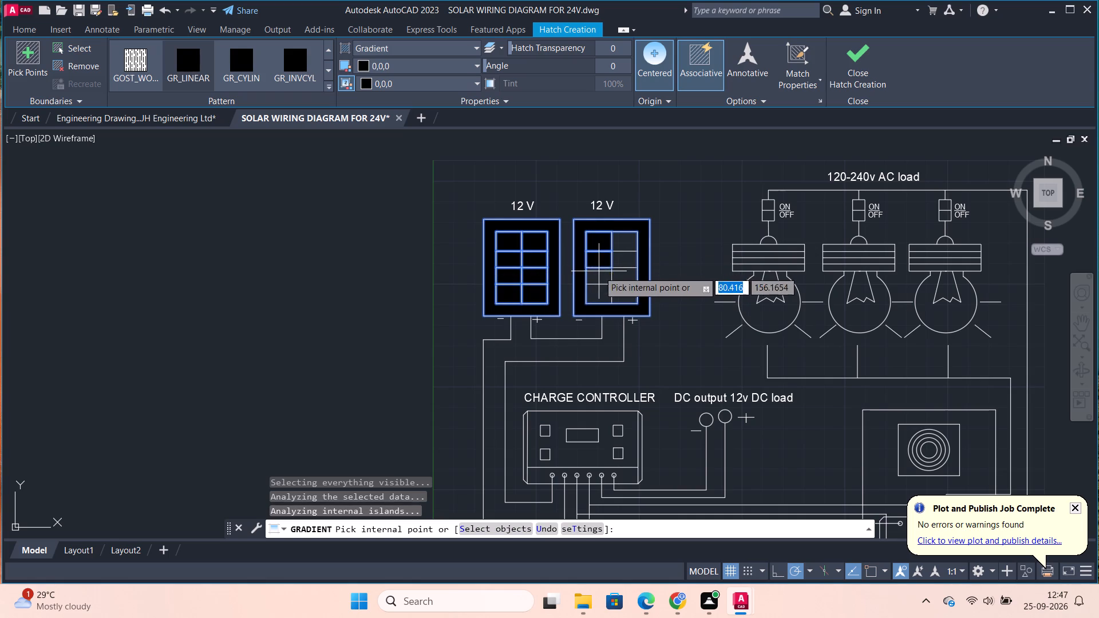
click(599, 273)
click(600, 295)
click(622, 295)
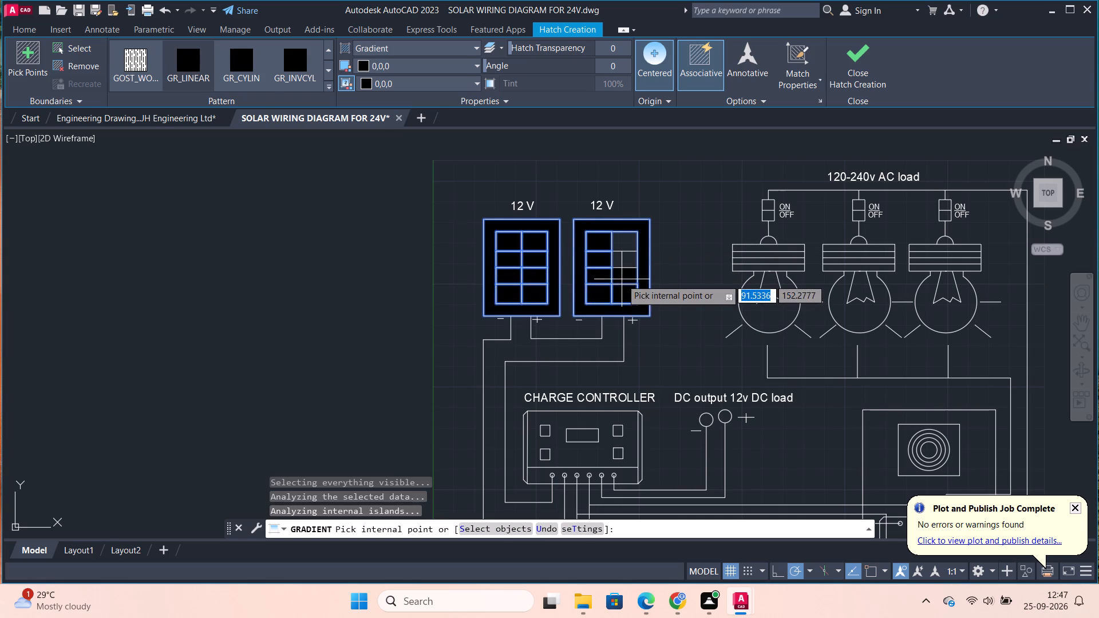
click(622, 279)
click(619, 259)
click(620, 236)
click(843, 76)
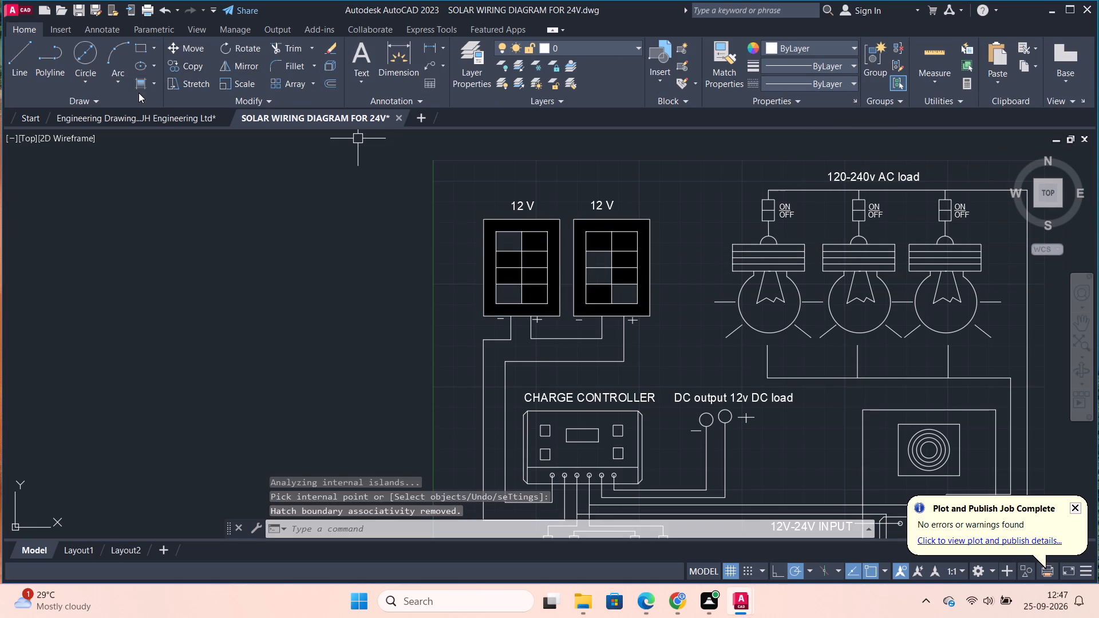
Fill the remaining unfilled cells, two in the first panel and three in the second, with the same black gradient.
click(139, 79)
click(516, 247)
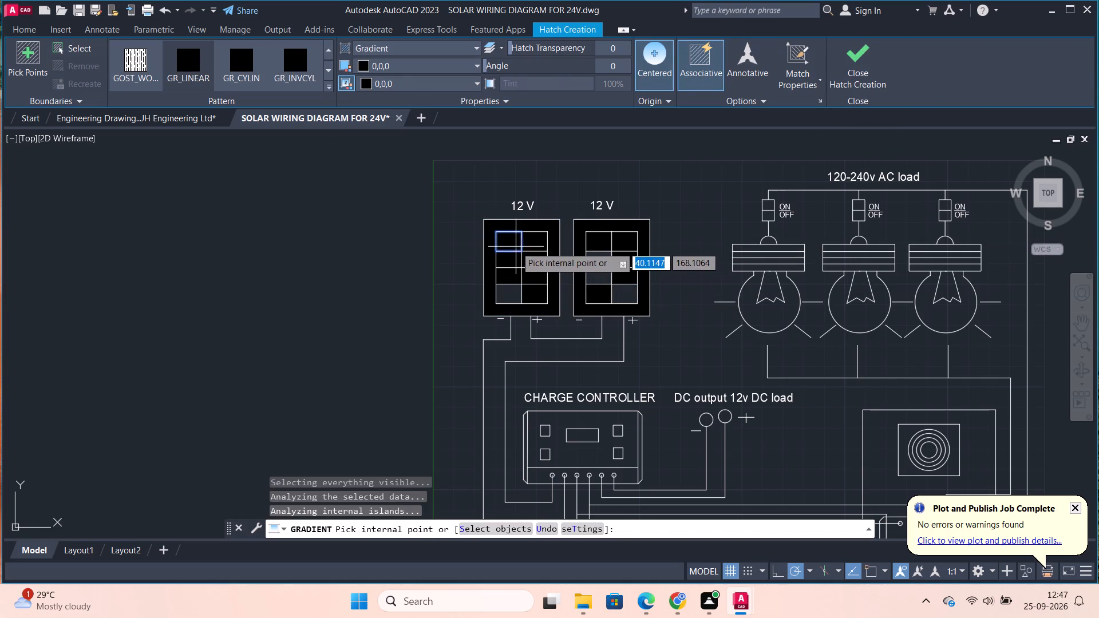
click(602, 264)
click(602, 280)
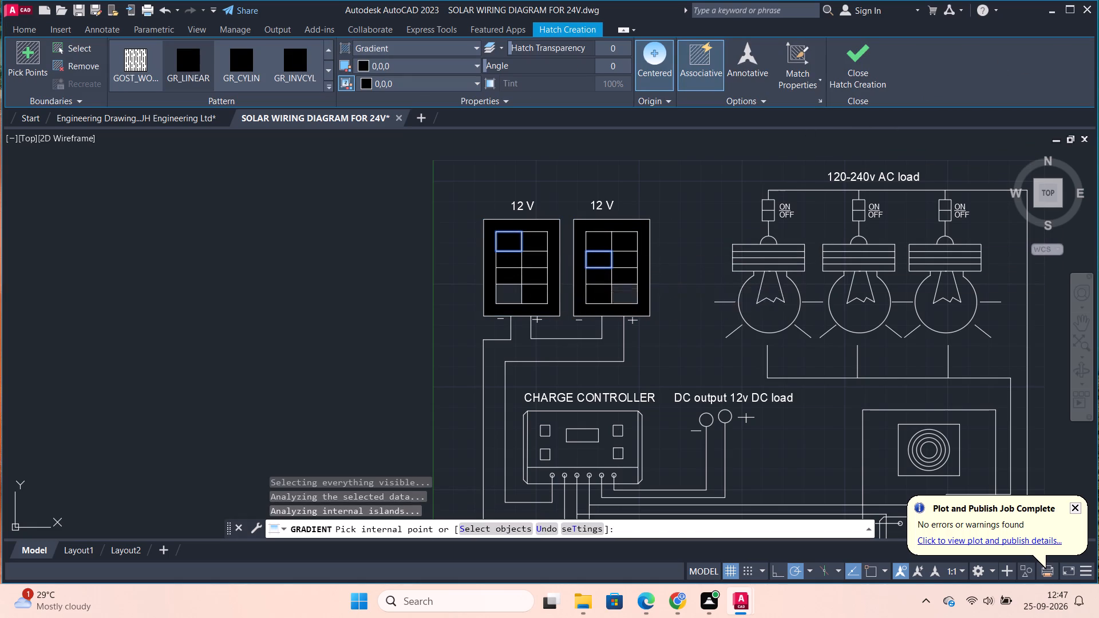
click(516, 295)
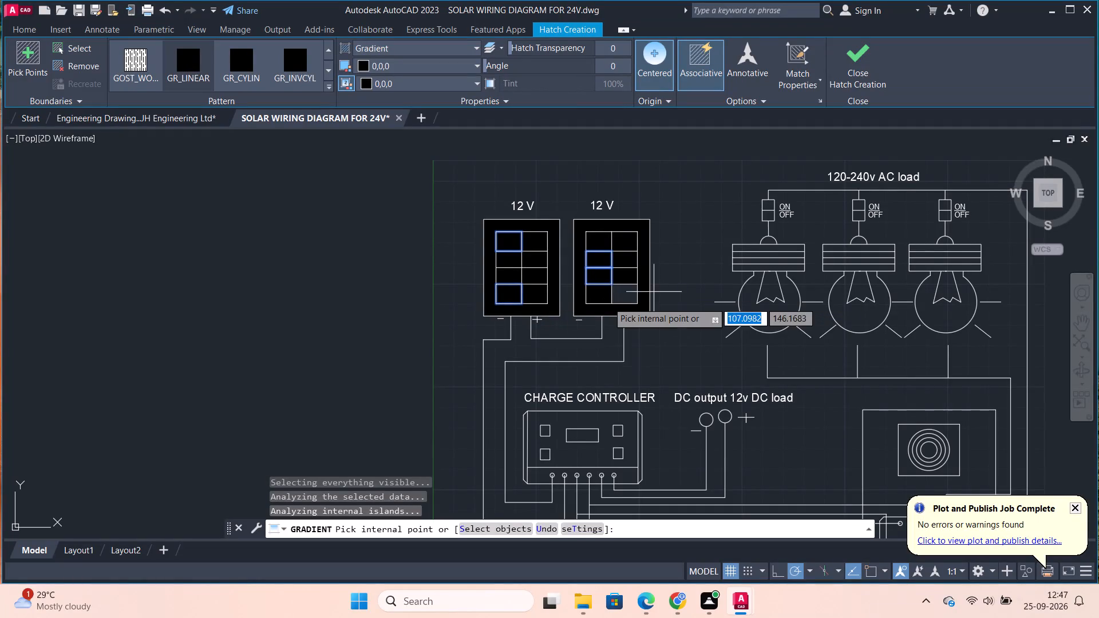
click(626, 298)
click(867, 65)
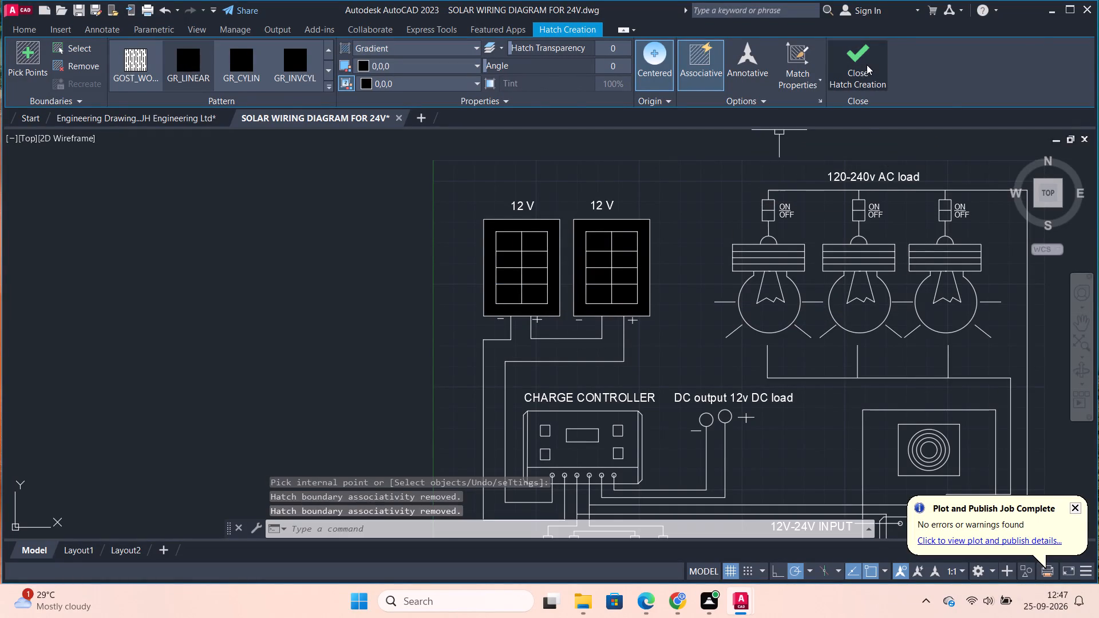
Join the segments of the two wires running from the solar panels to the first two charge controller terminals into polylines.
scroll(658, 271, down, 1)
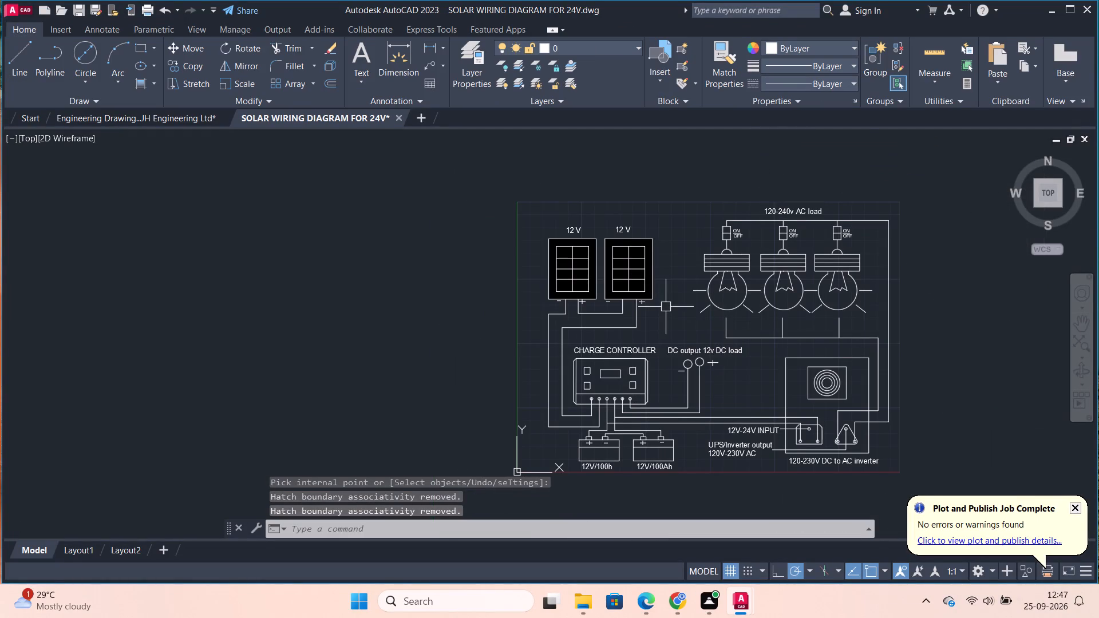
middle_drag(665, 307, 620, 280)
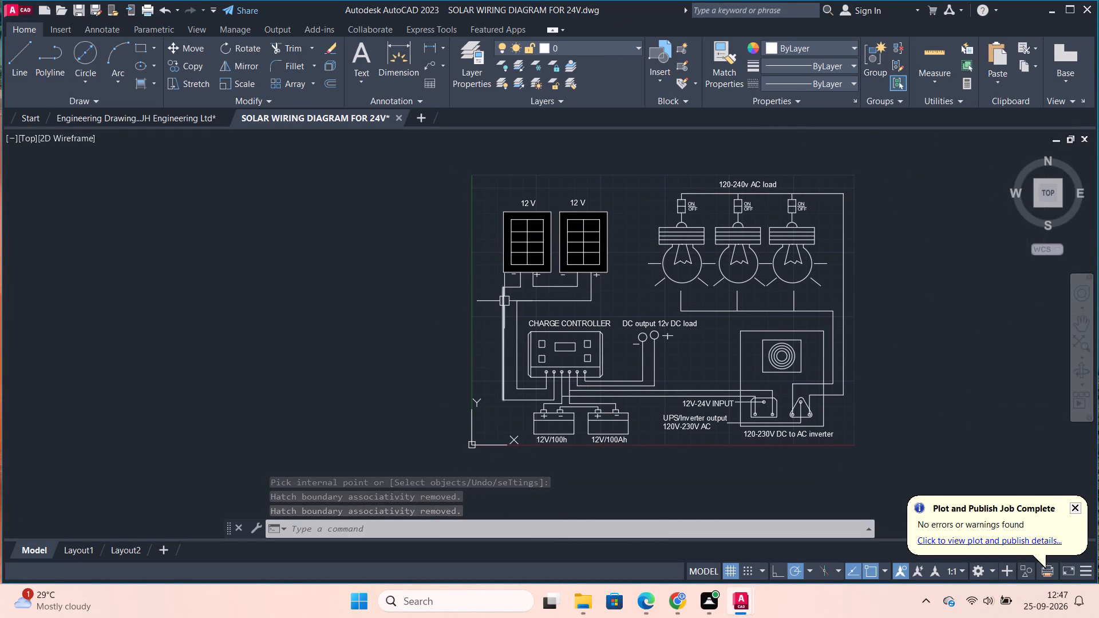
click(504, 301)
scroll(507, 295, up, 2)
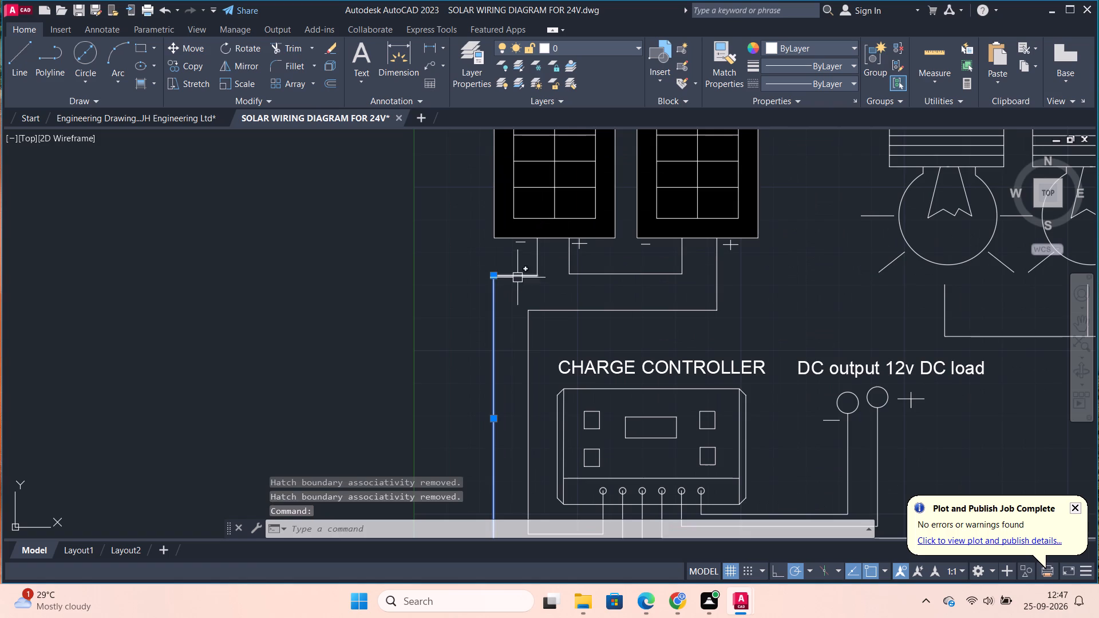
click(517, 278)
click(534, 259)
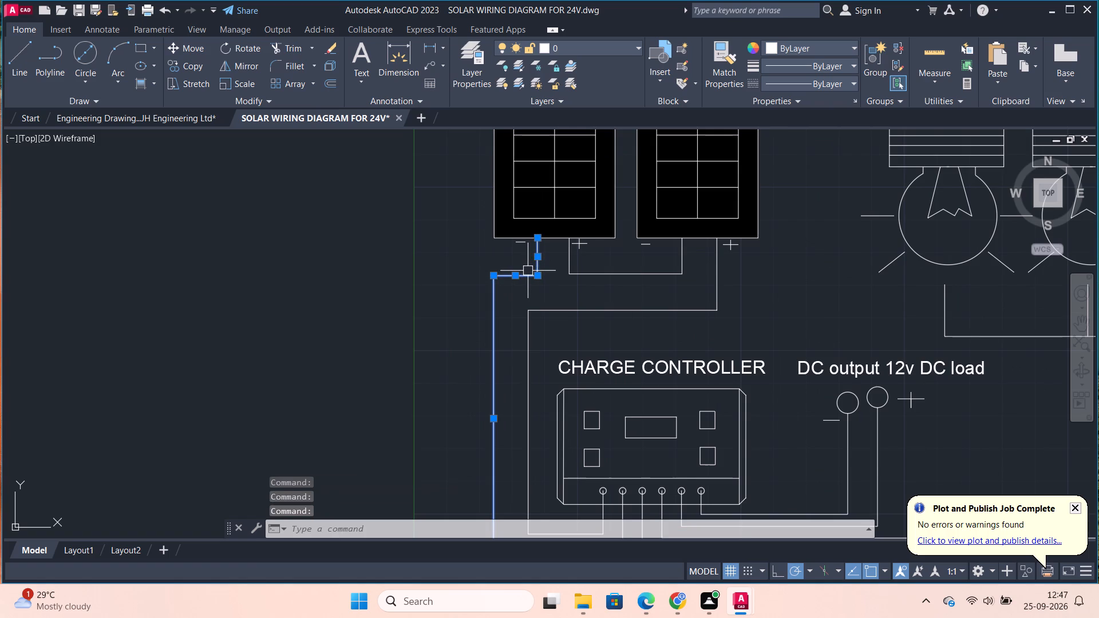
scroll(527, 286, down, 1)
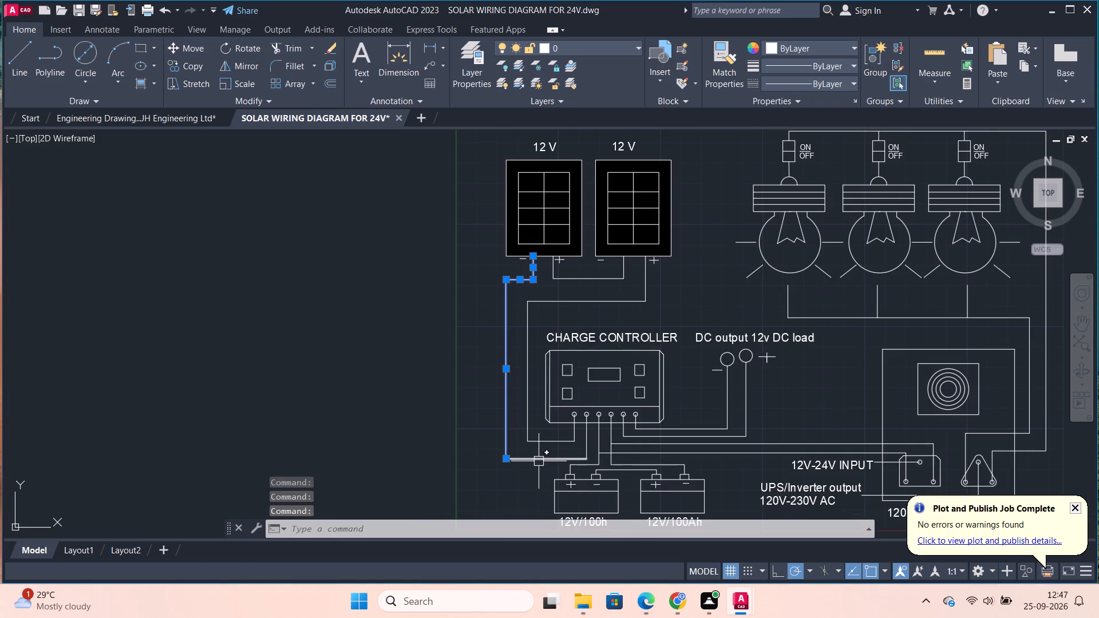
scroll(539, 461, up, 1)
click(539, 461)
click(613, 425)
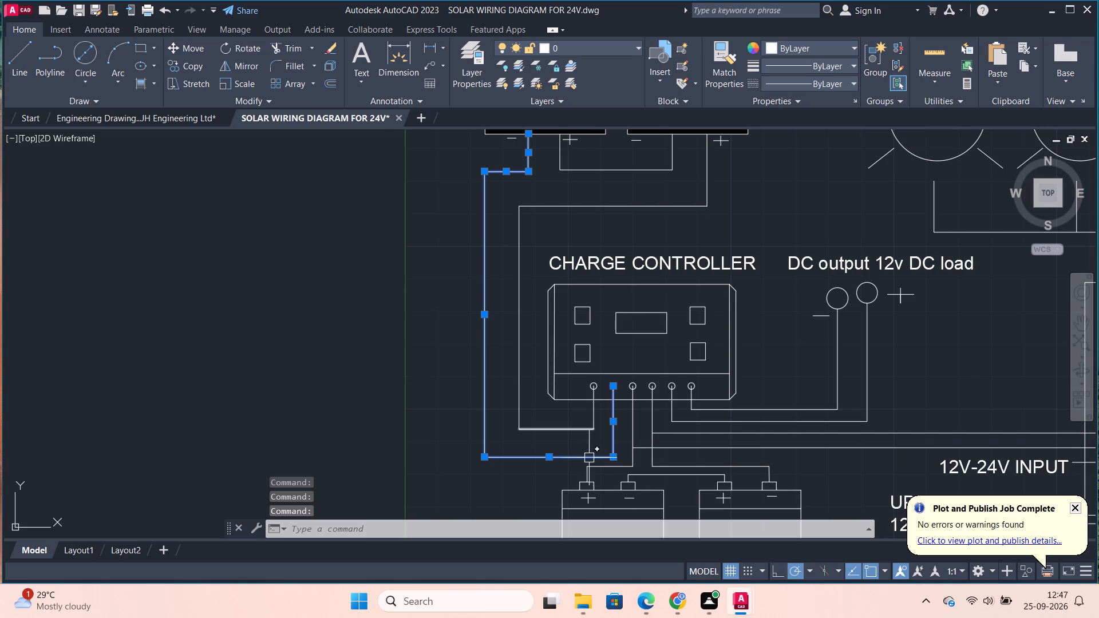
click(591, 413)
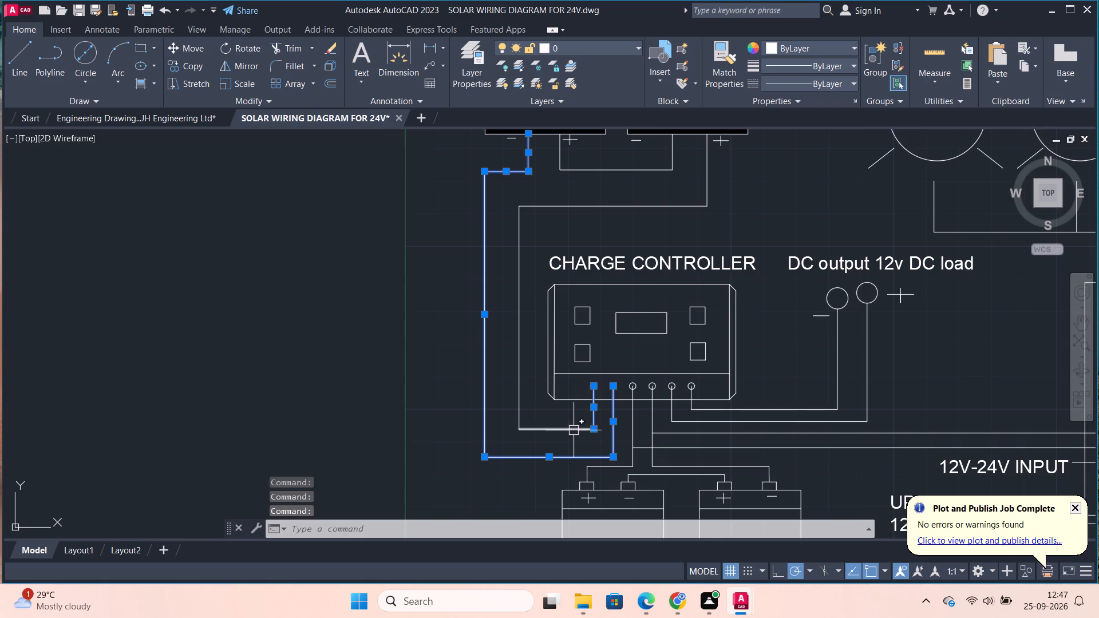
click(574, 431)
click(522, 374)
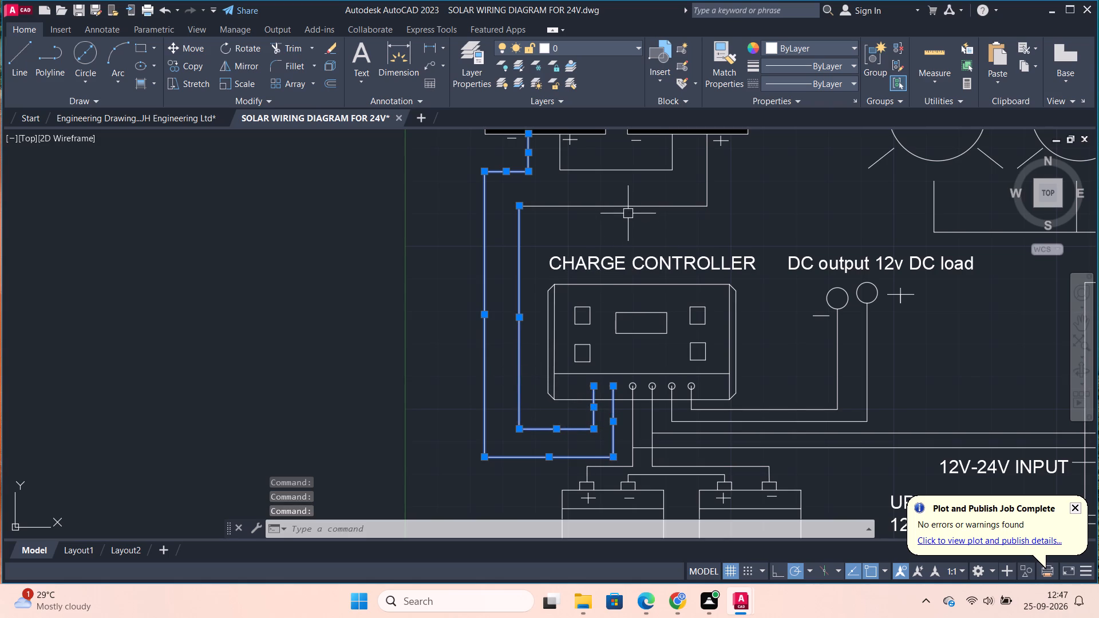
click(619, 205)
click(704, 171)
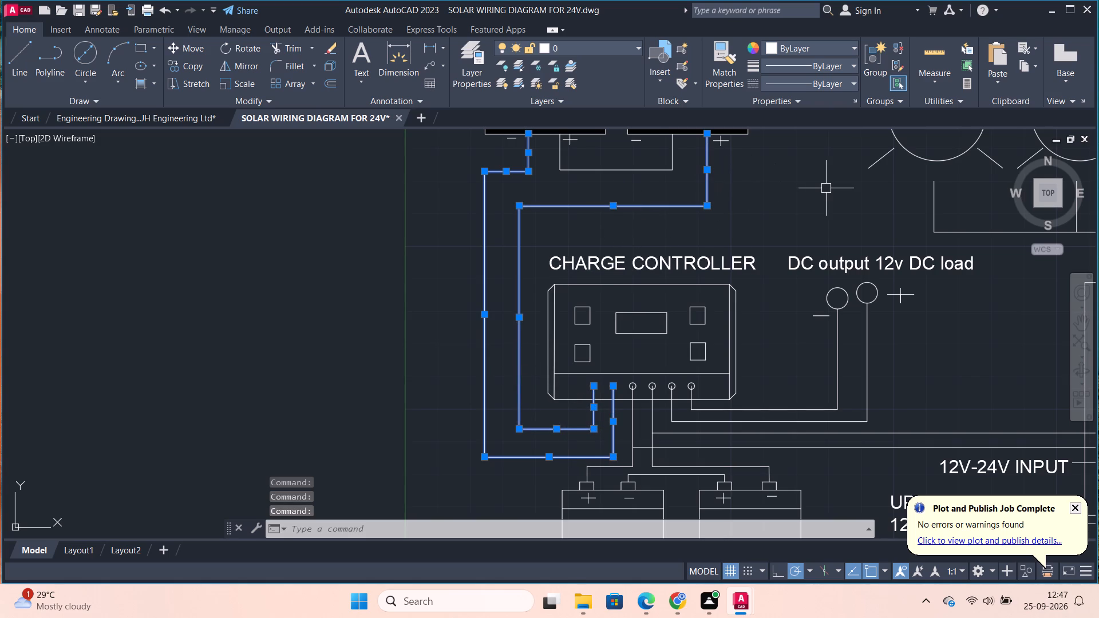
key(j)
key(Return)
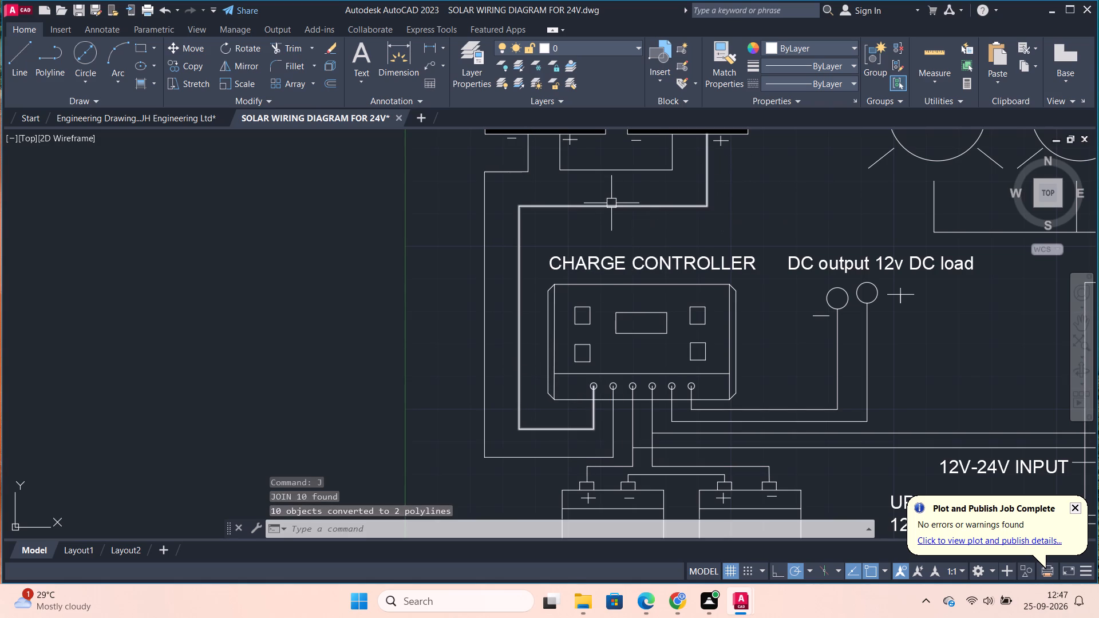
Select the joined positive panel wire, the link between the panels, and the horizontal DC output and inverter input runs for joining.
click(610, 203)
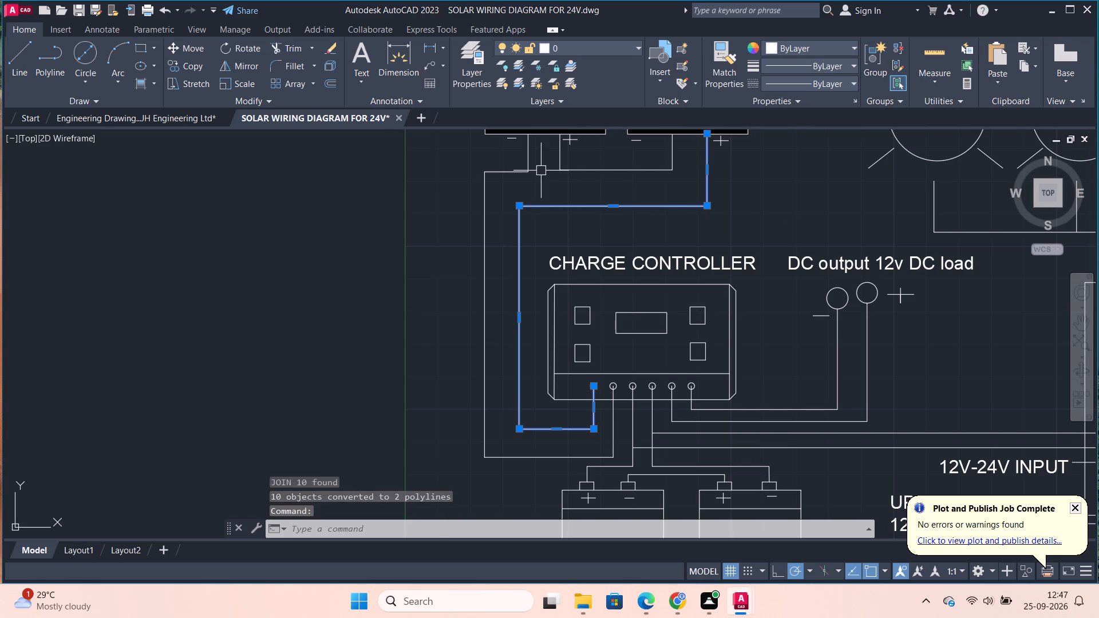
click(541, 171)
click(529, 181)
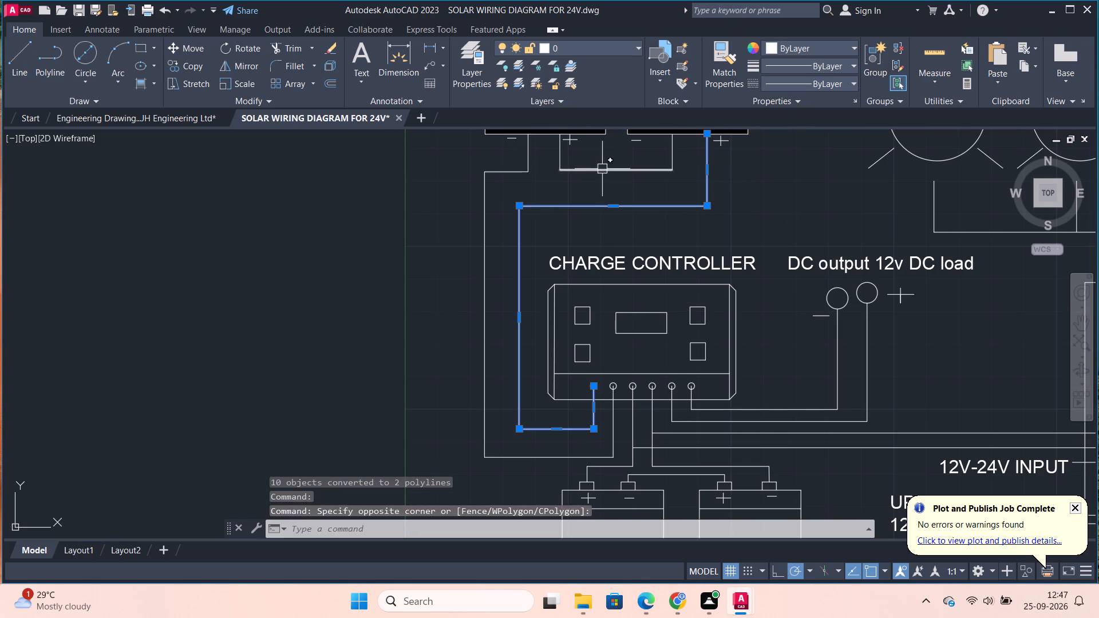
click(600, 173)
click(558, 156)
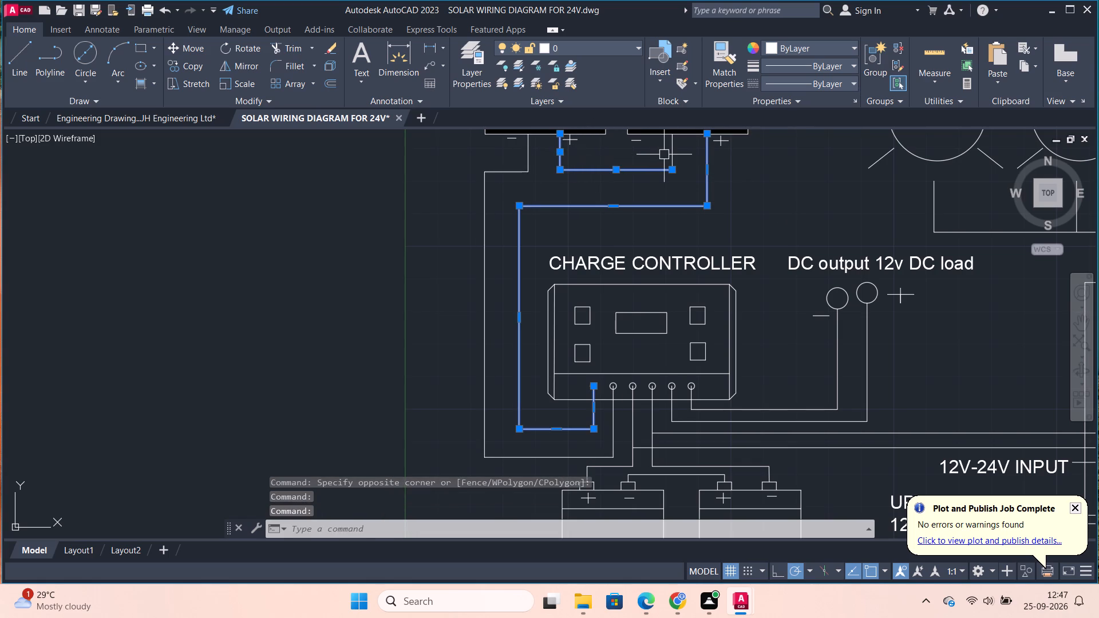
click(672, 148)
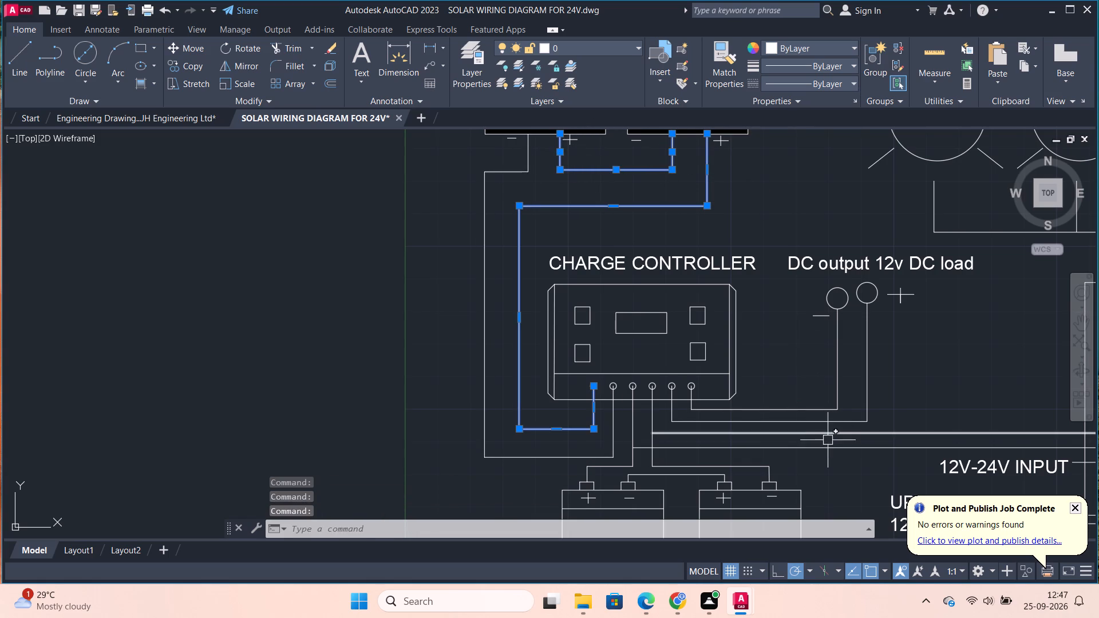
drag(838, 471, 794, 378)
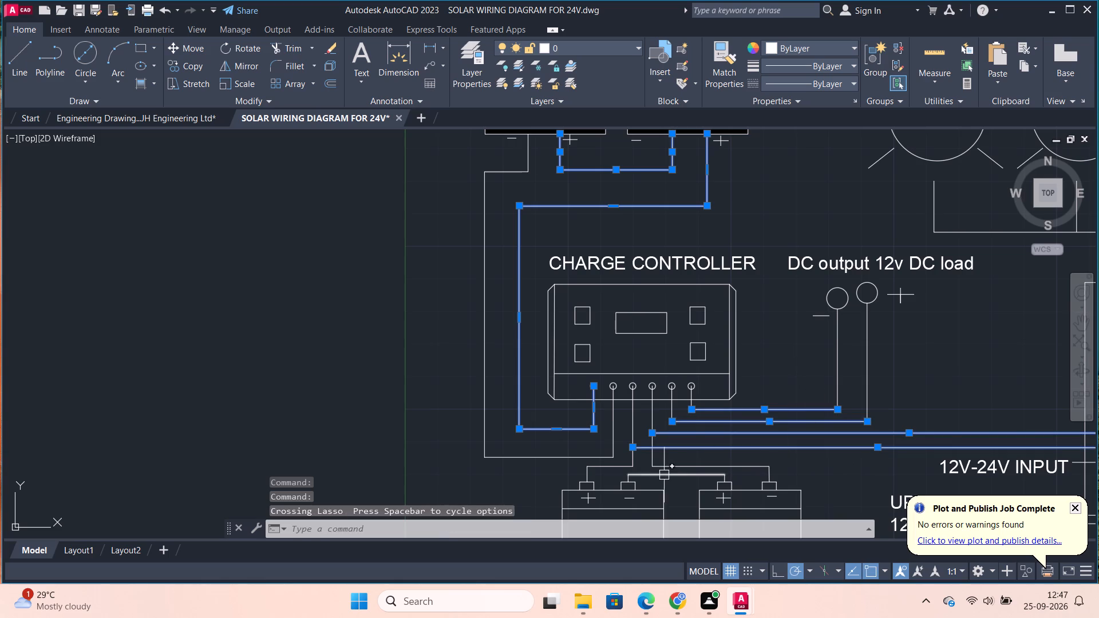
Add the battery wiring to the selection: the link between the batteries and the leads to the first positive and second negative terminals.
click(684, 472)
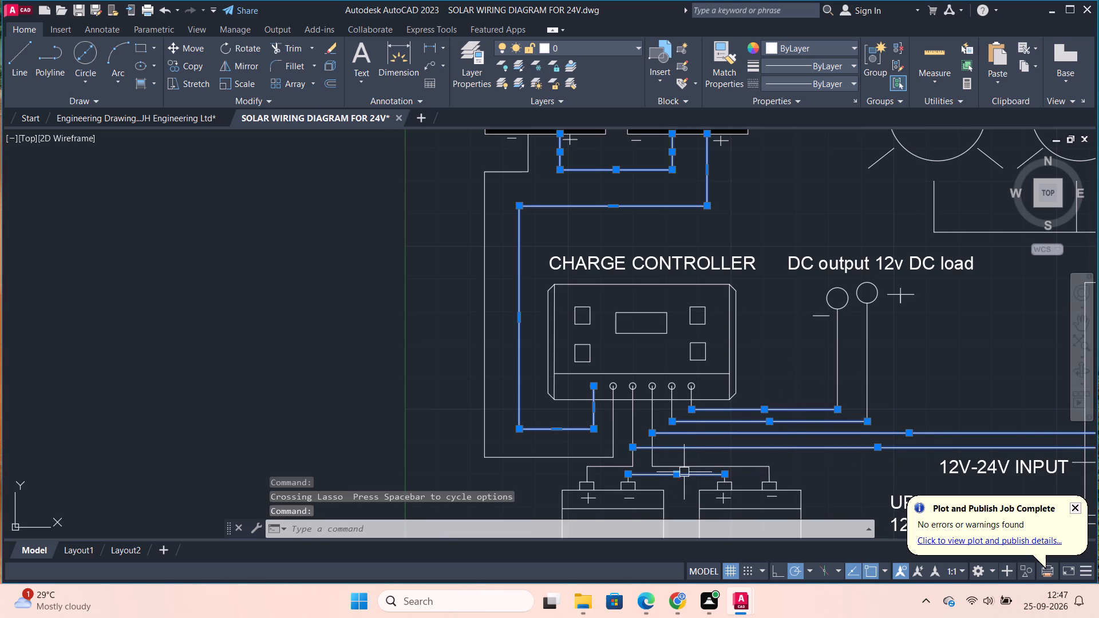
middle_drag(838, 470, 821, 336)
scroll(691, 343, up, 2)
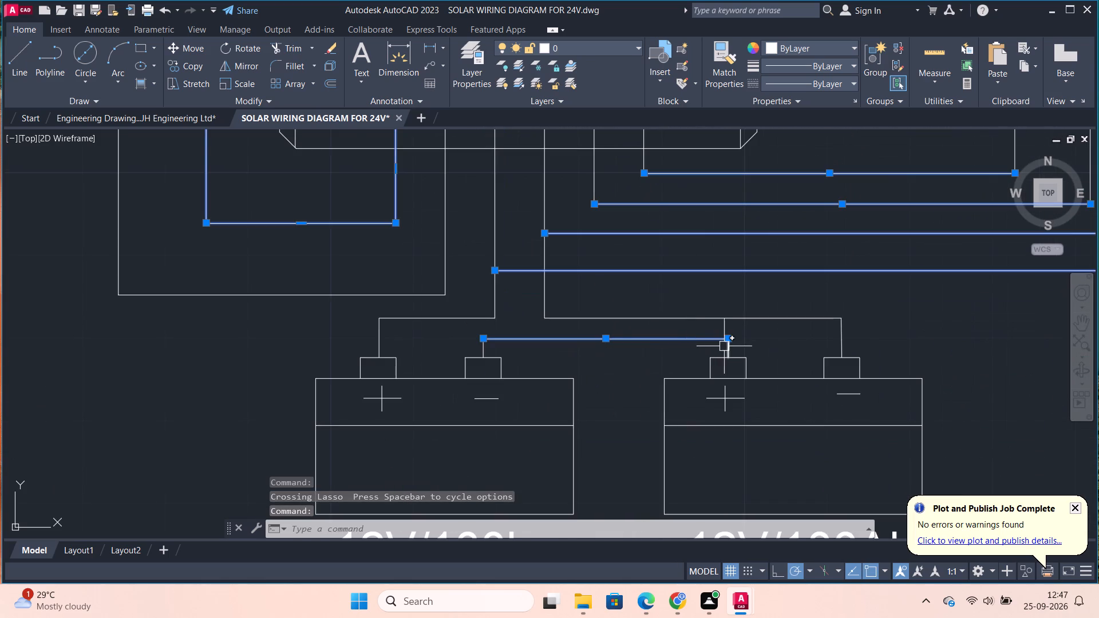
scroll(724, 346, up, 2)
click(730, 356)
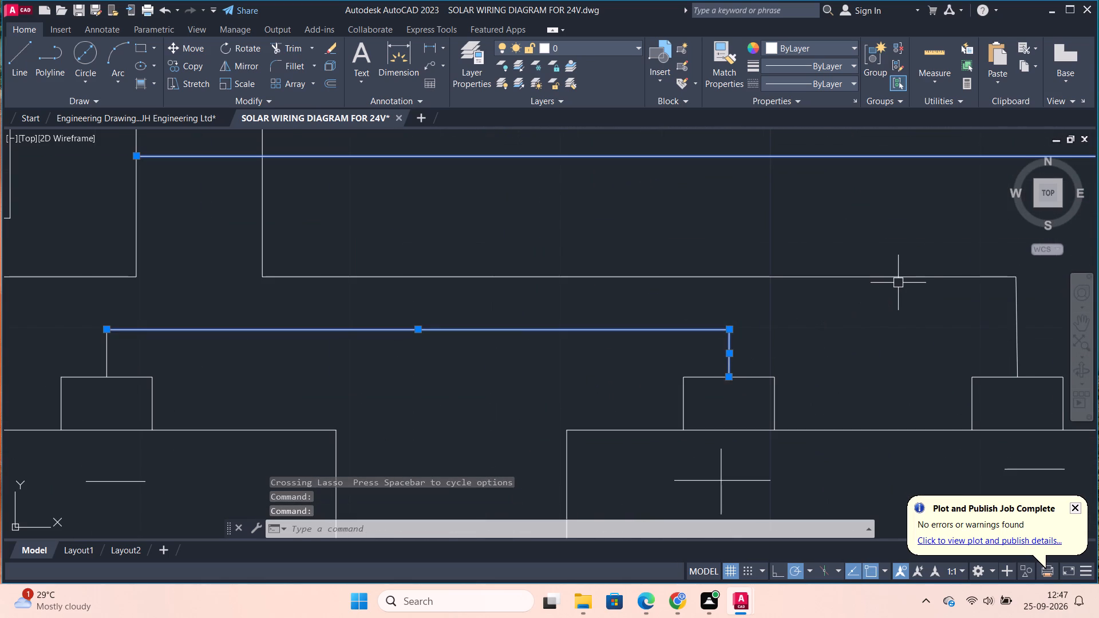
click(889, 277)
click(1014, 349)
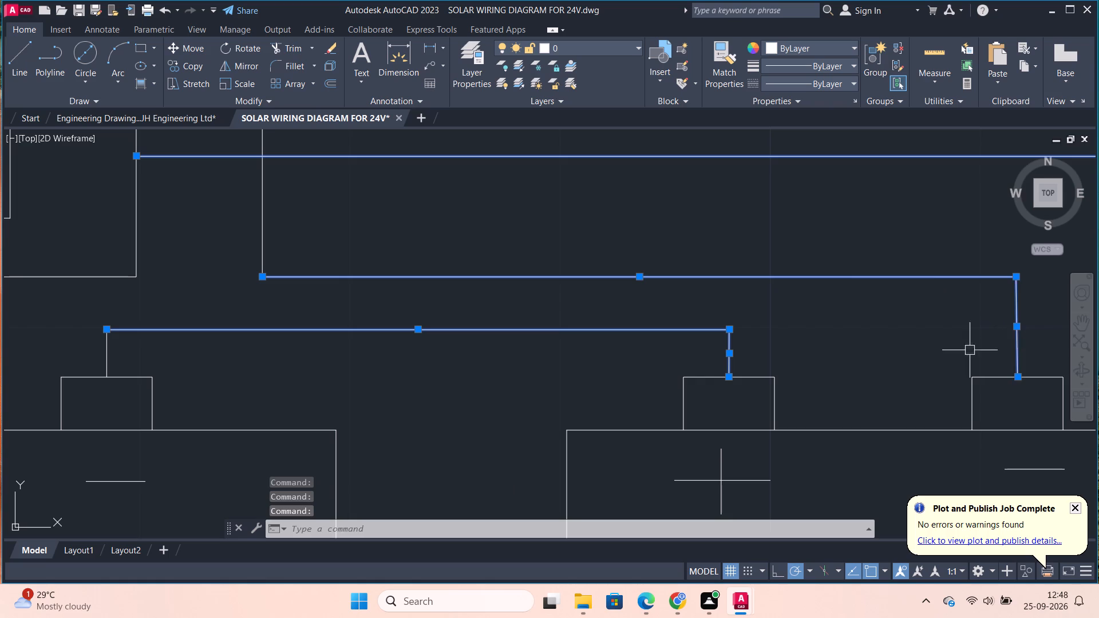
scroll(873, 360, down, 4)
scroll(710, 360, up, 3)
click(719, 342)
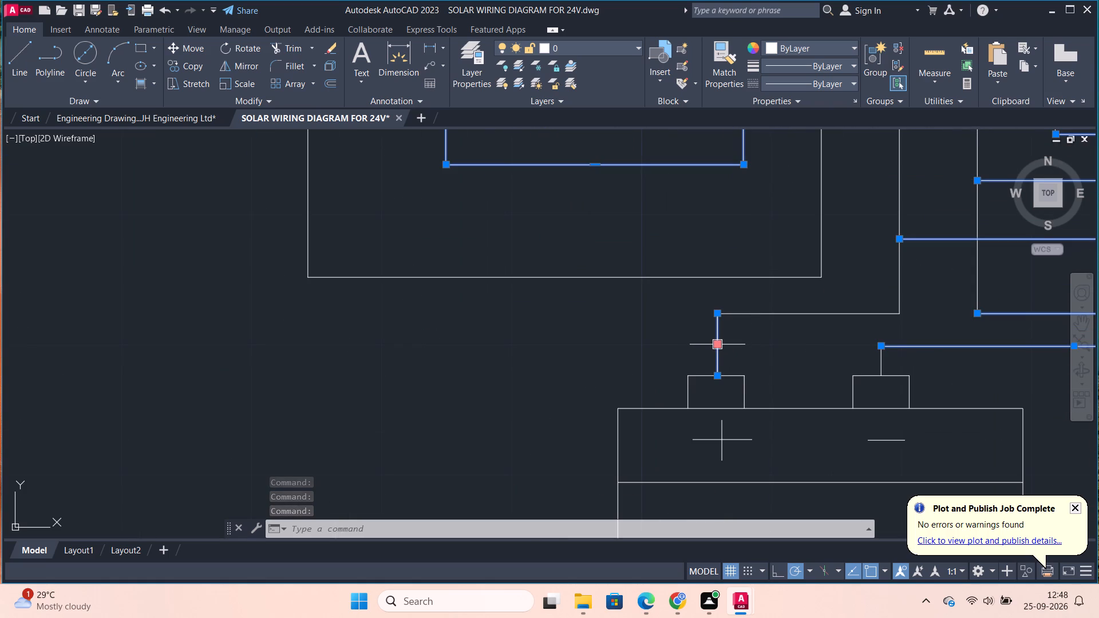
click(762, 312)
Add the four remaining controller terminal drops, the negative panel wire and both DC output verticals to the selection, and join everything.
scroll(859, 303, down, 1)
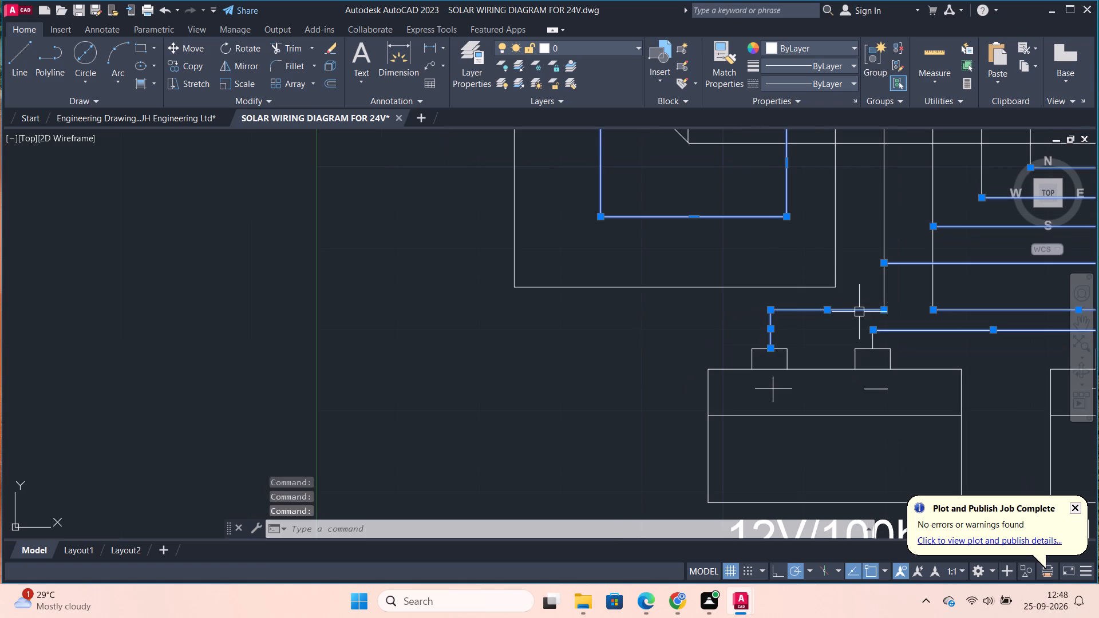
middle_drag(898, 217, 773, 321)
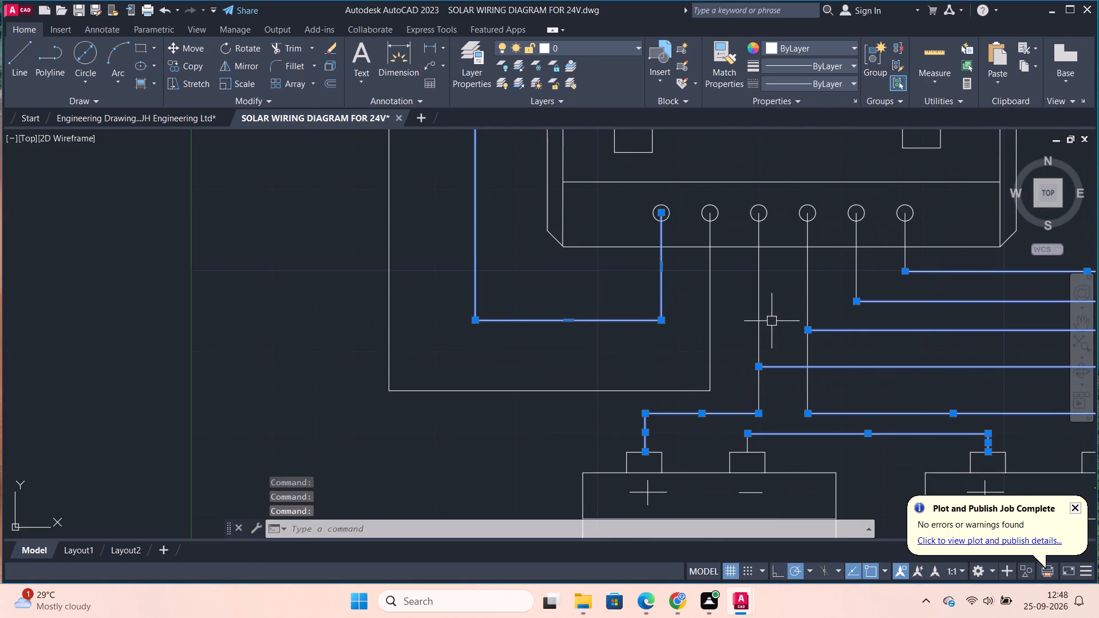
click(757, 302)
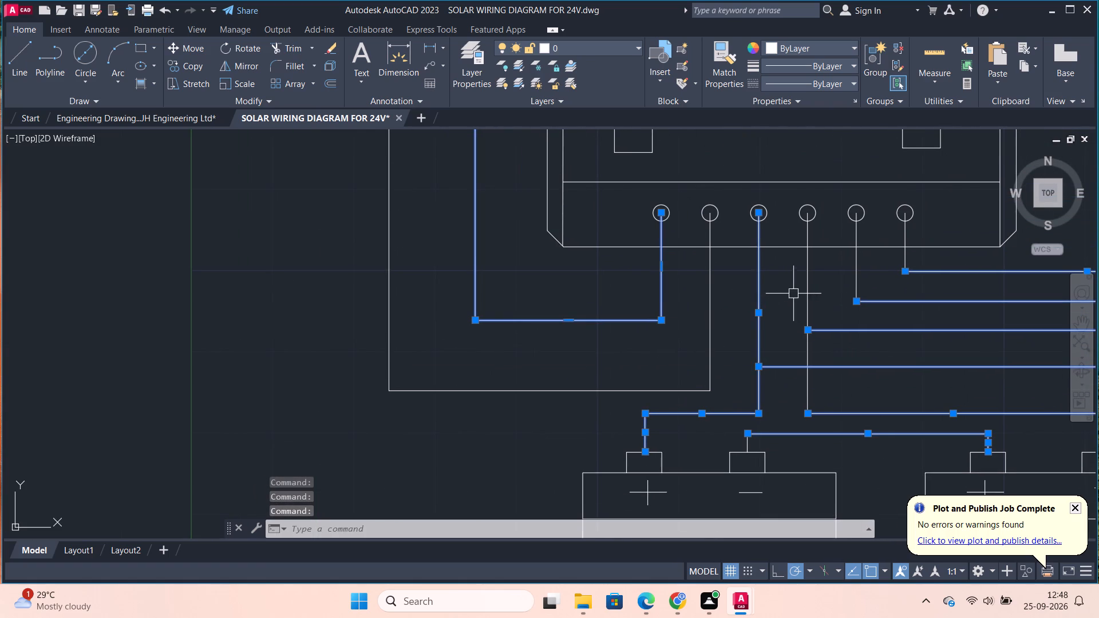
click(810, 289)
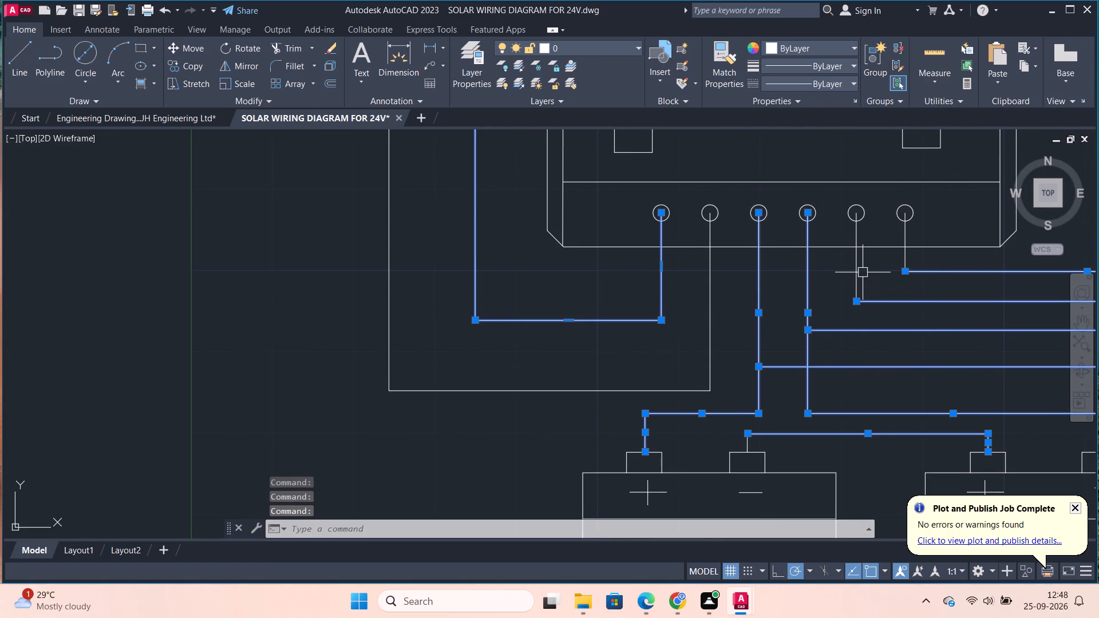
click(856, 274)
click(903, 257)
scroll(846, 290, down, 2)
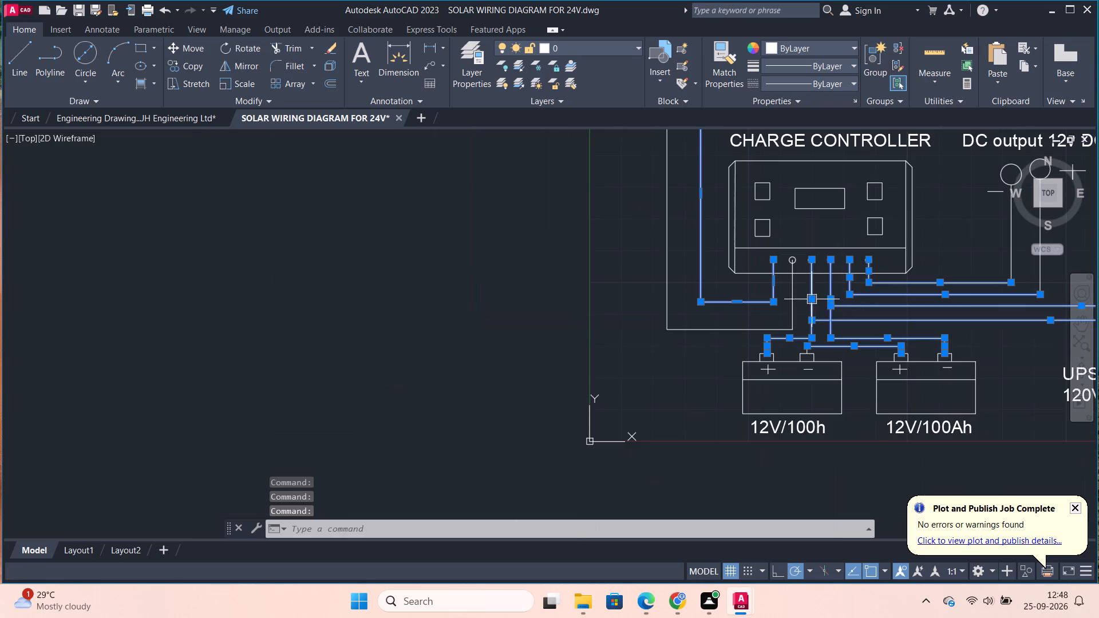
click(793, 302)
scroll(677, 341, down, 1)
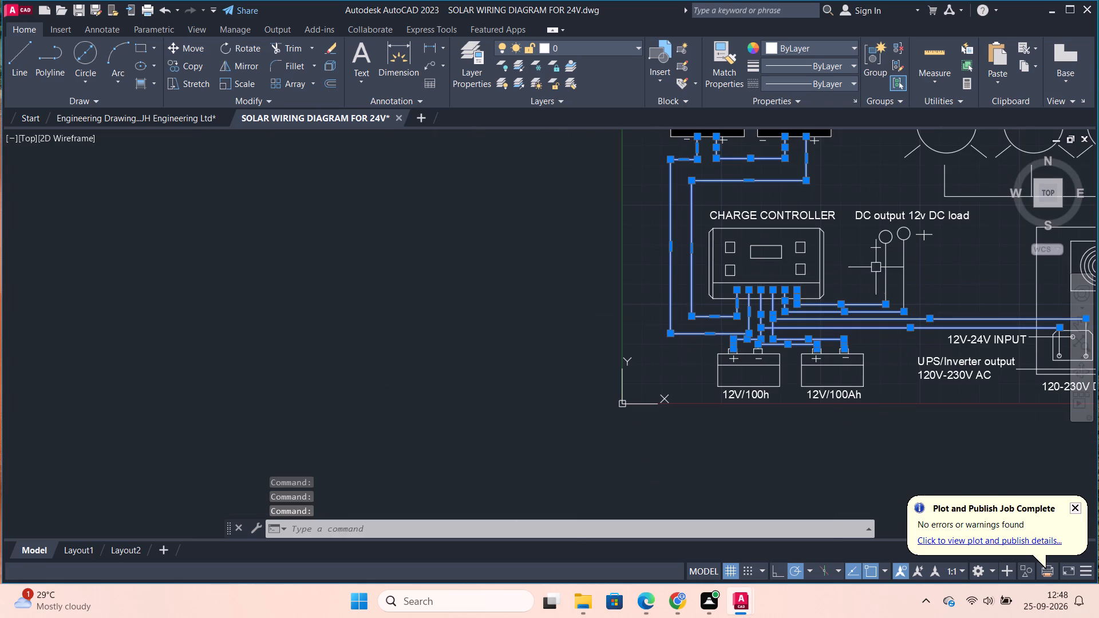
middle_drag(936, 269, 840, 315)
scroll(827, 336, up, 1)
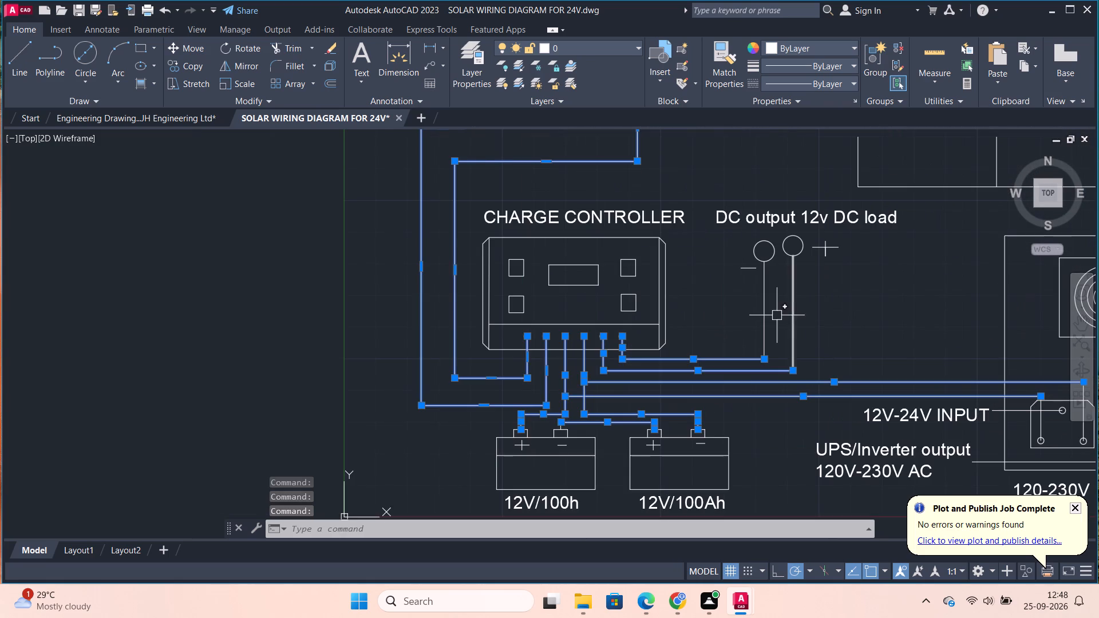
click(760, 312)
click(795, 302)
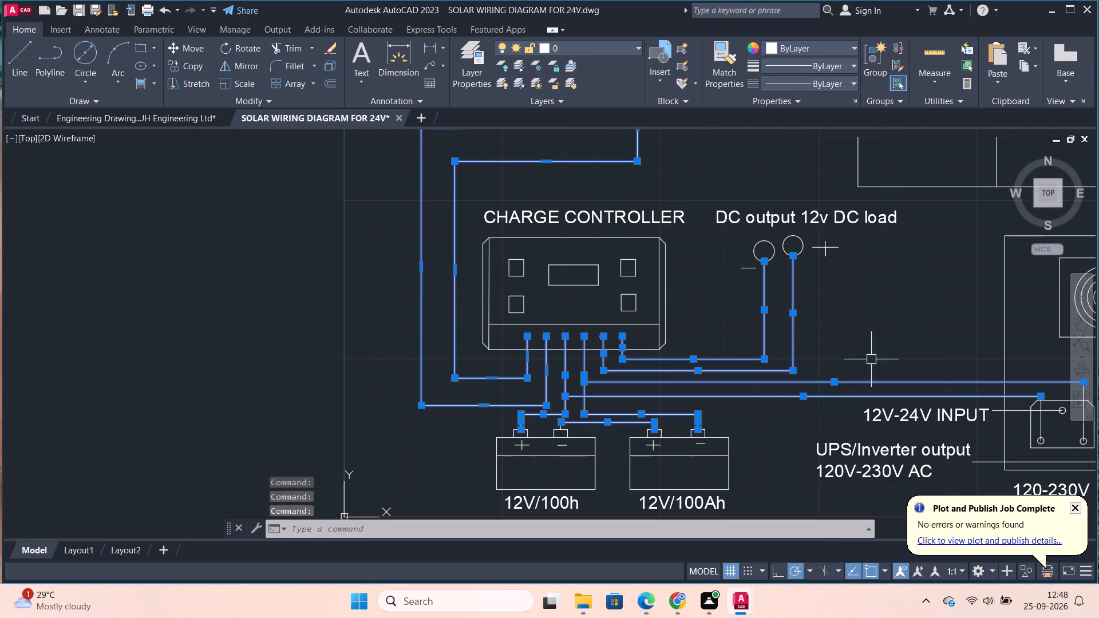
key(j)
key(Return)
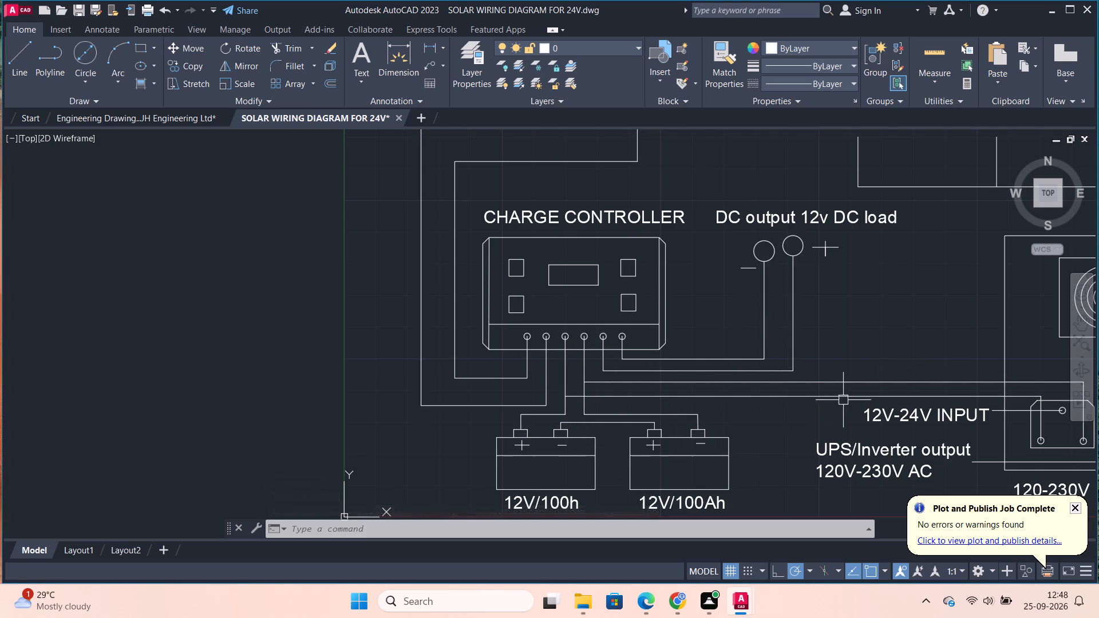
Select the inverter input drops, the lower input run, the lower AC output segments and the inverter output label's leader for joining.
scroll(848, 392, down, 1)
middle_drag(873, 350, 740, 356)
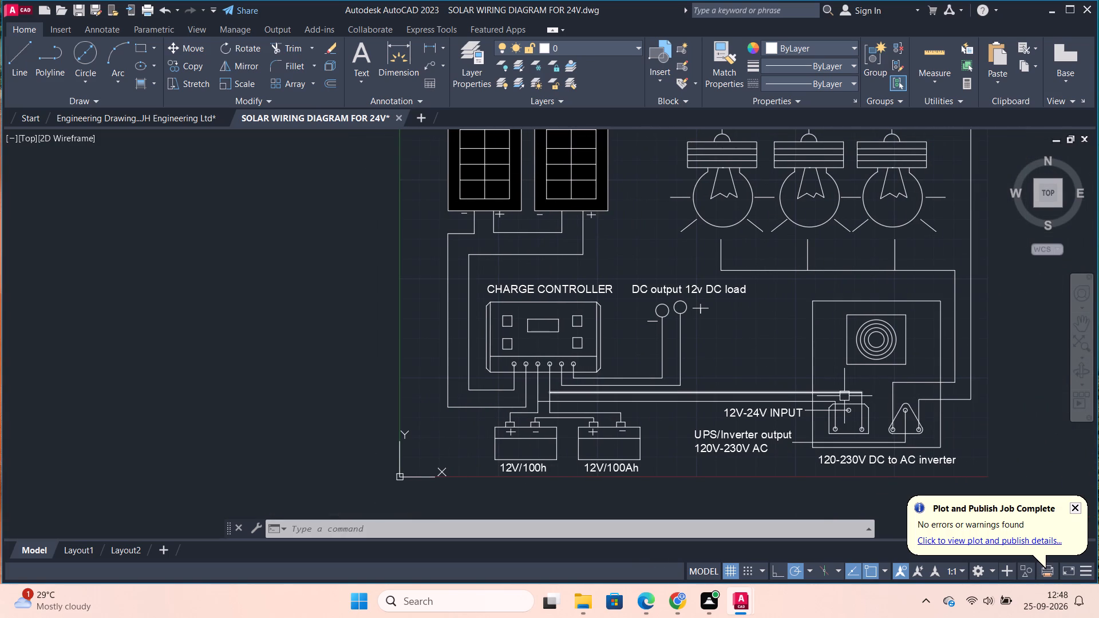
scroll(875, 382, up, 1)
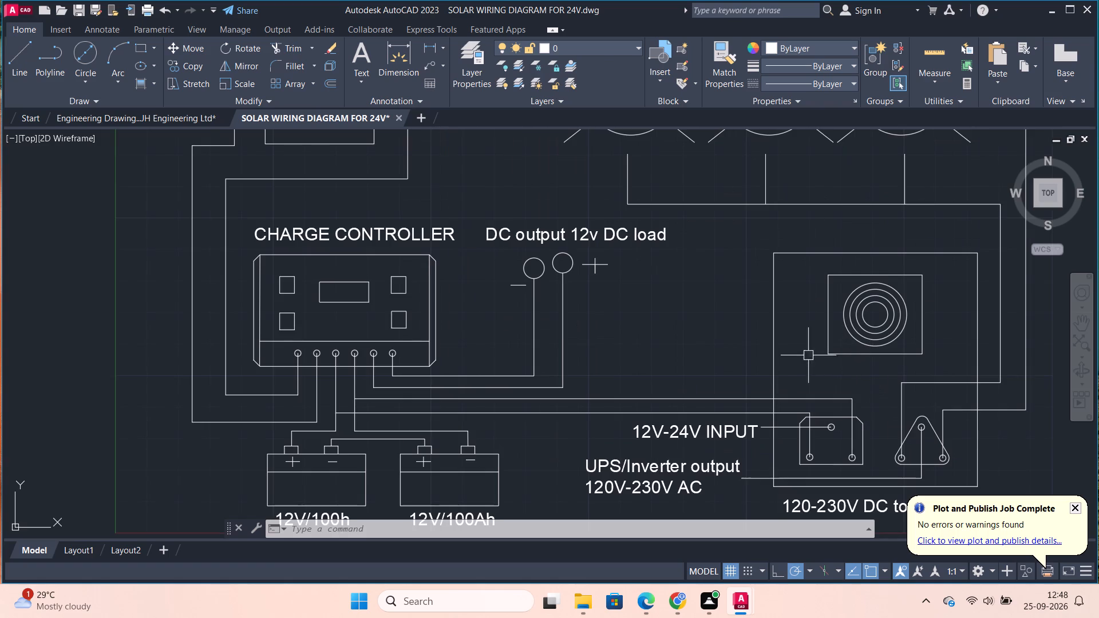
click(855, 407)
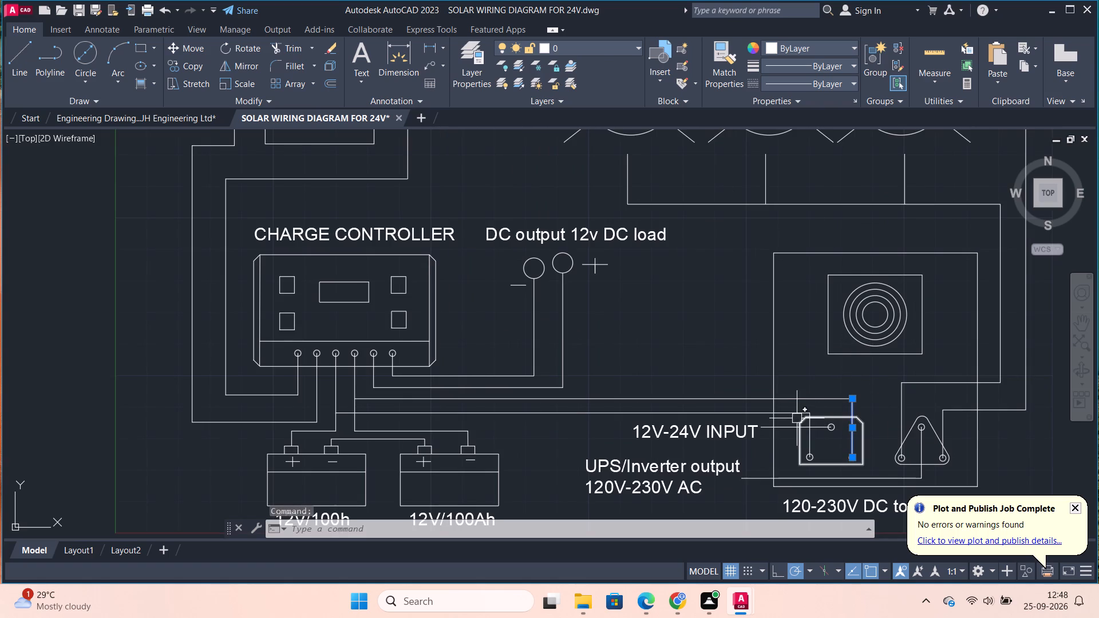
click(795, 417)
click(810, 439)
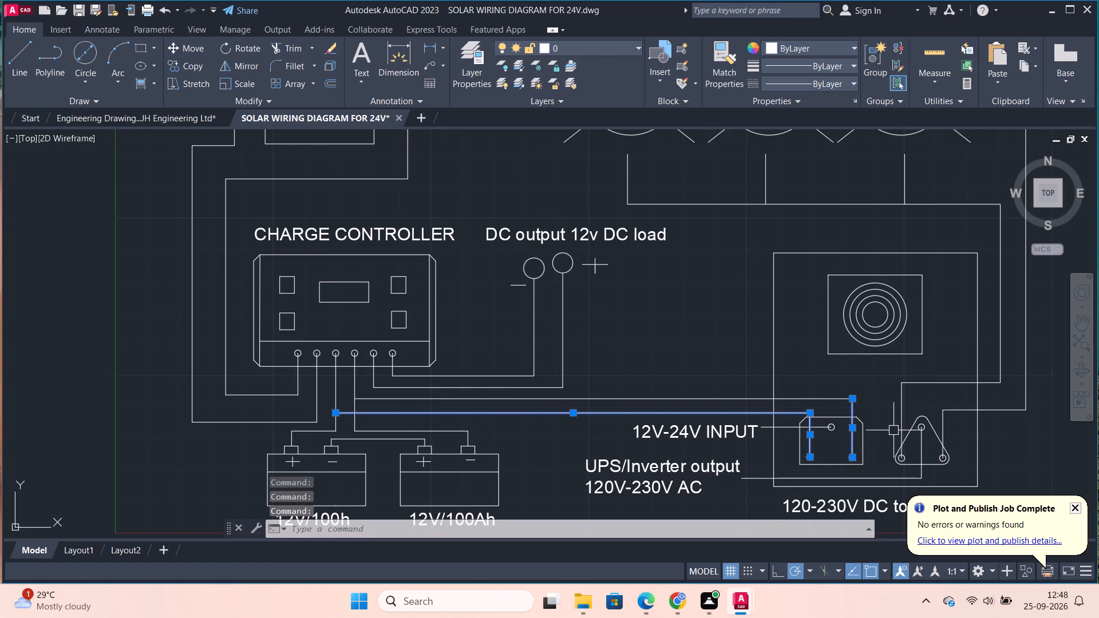
click(900, 413)
click(917, 386)
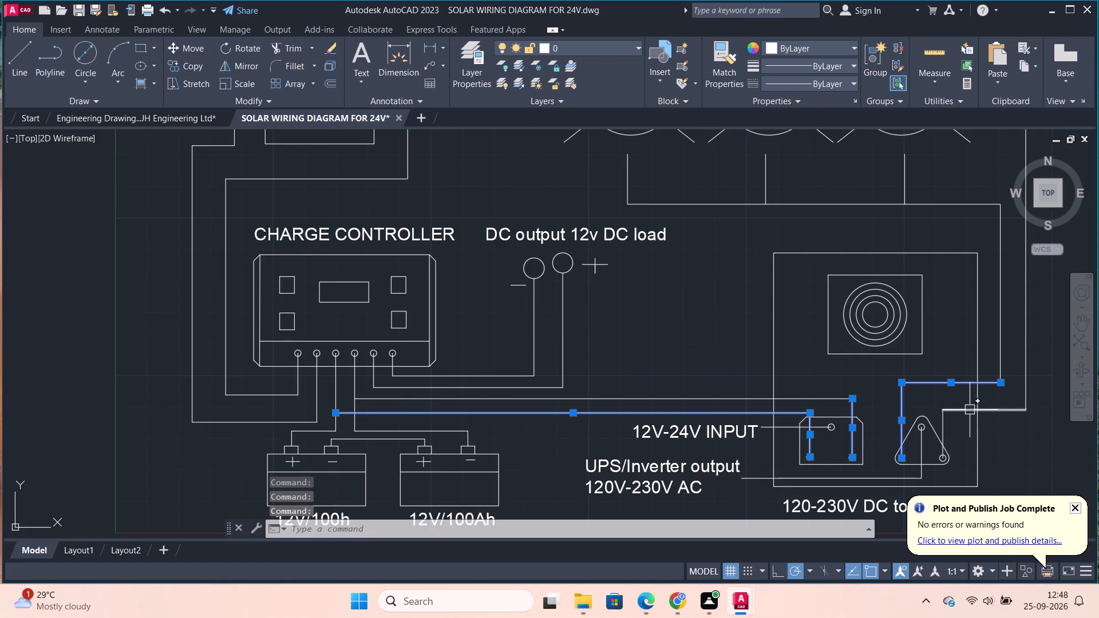
click(973, 410)
click(943, 425)
click(924, 447)
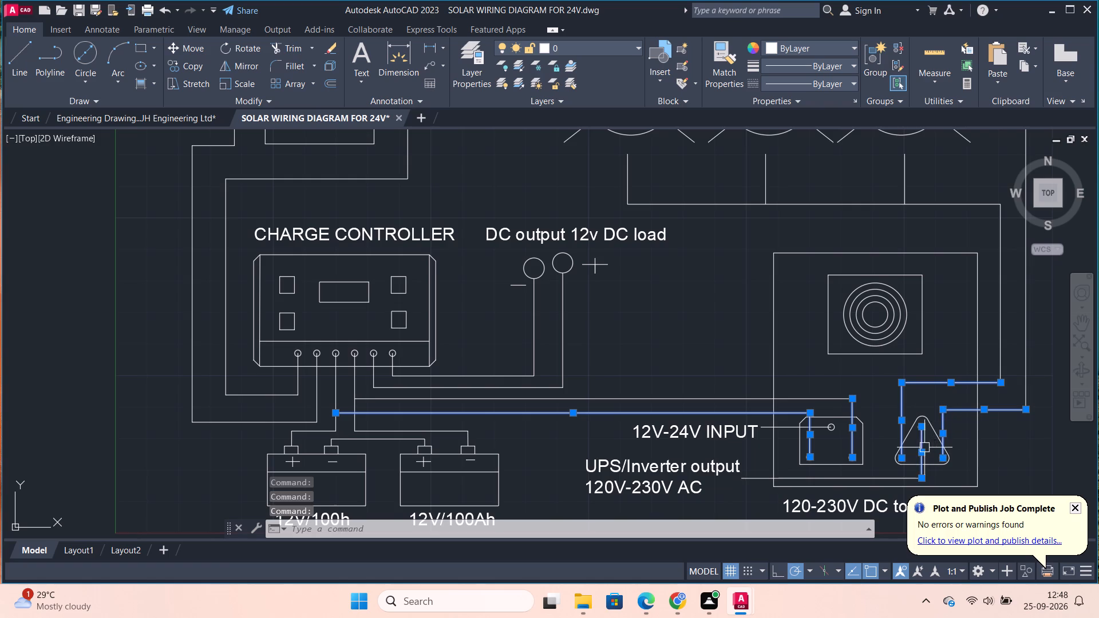
click(861, 476)
Add both long vertical AC wires, the horizontal runs below and above the bulbs, and the three lower bulb leads to the selection.
scroll(885, 450, down, 2)
scroll(923, 465, up, 1)
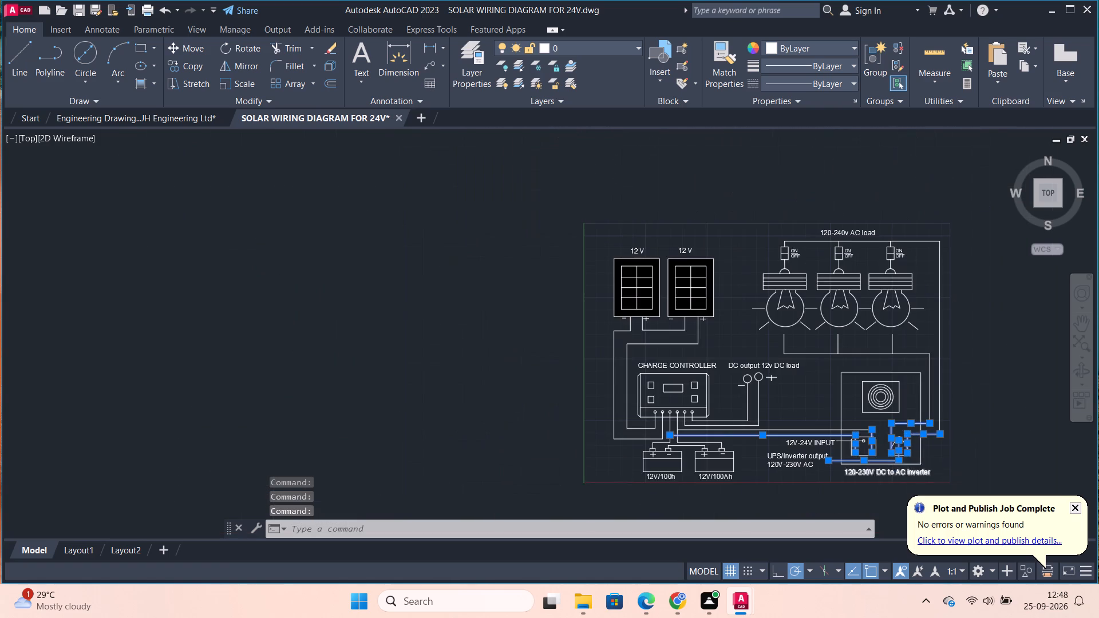
scroll(923, 465, up, 1)
click(962, 334)
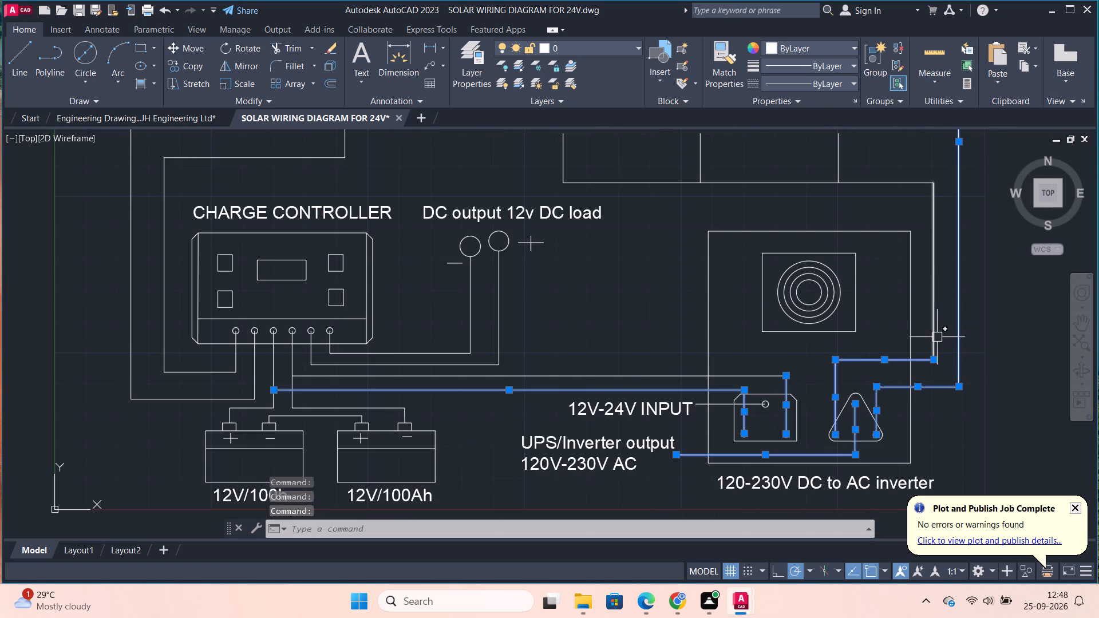
click(937, 337)
scroll(910, 307, down, 2)
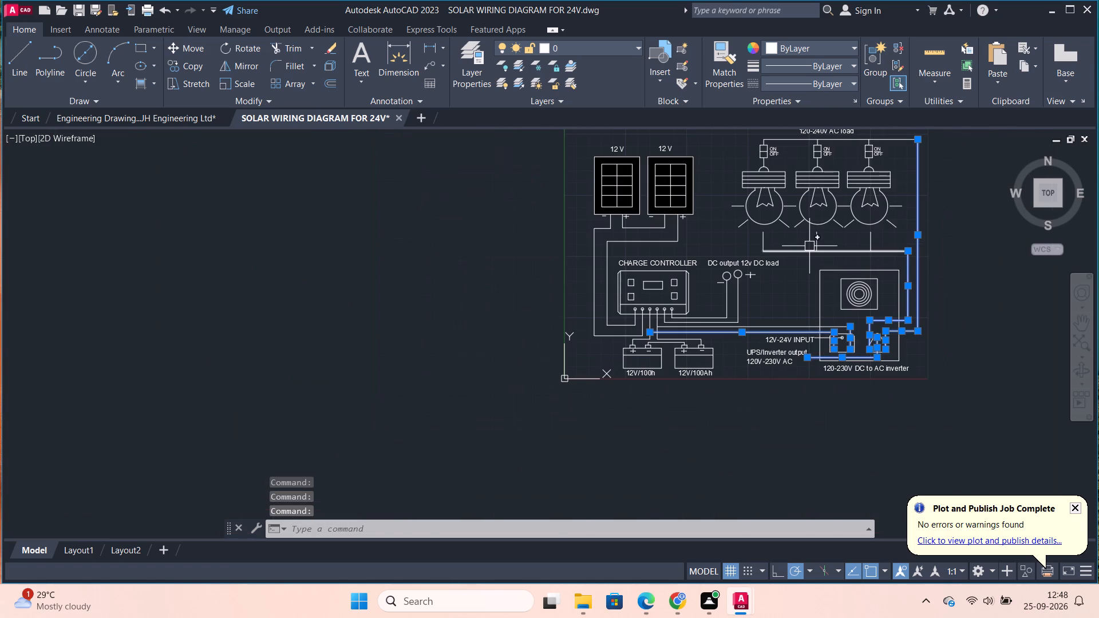
click(811, 246)
click(856, 247)
click(857, 249)
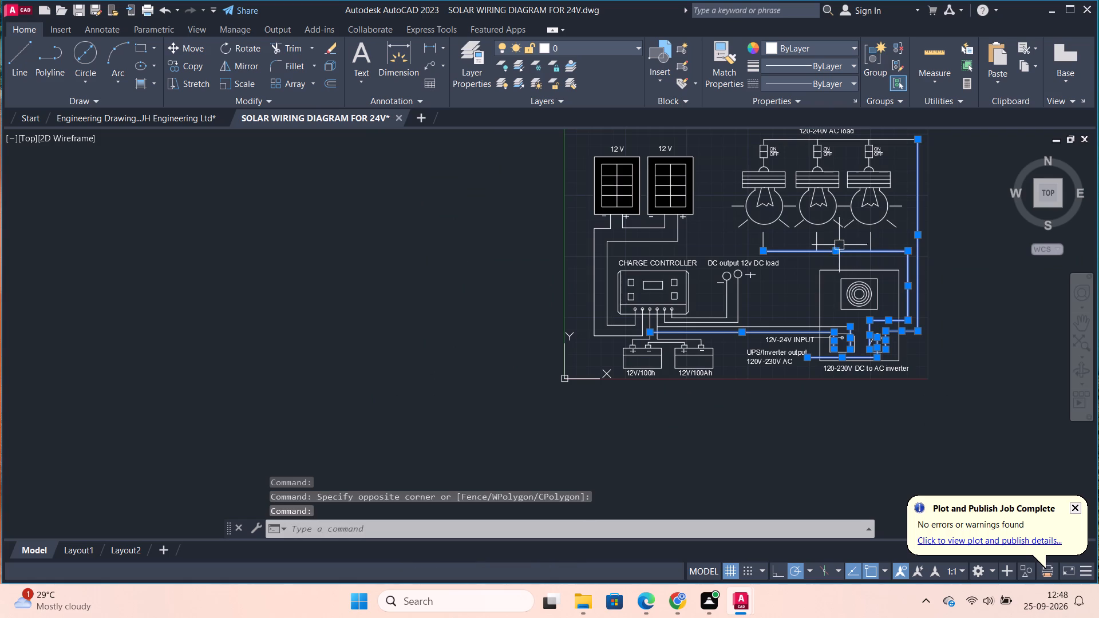
click(817, 244)
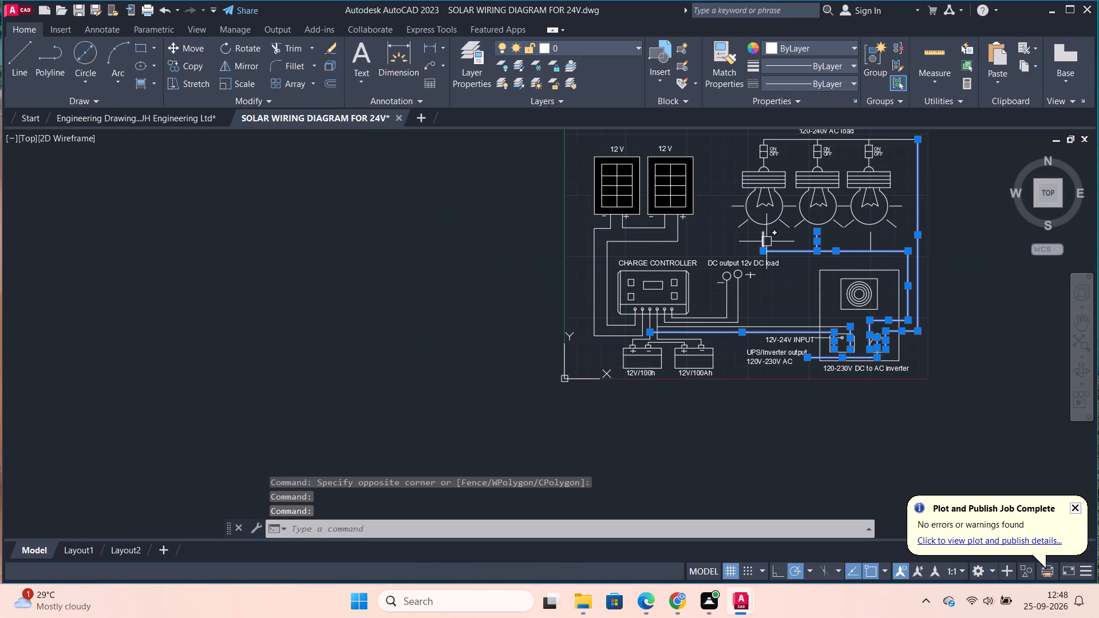
click(766, 241)
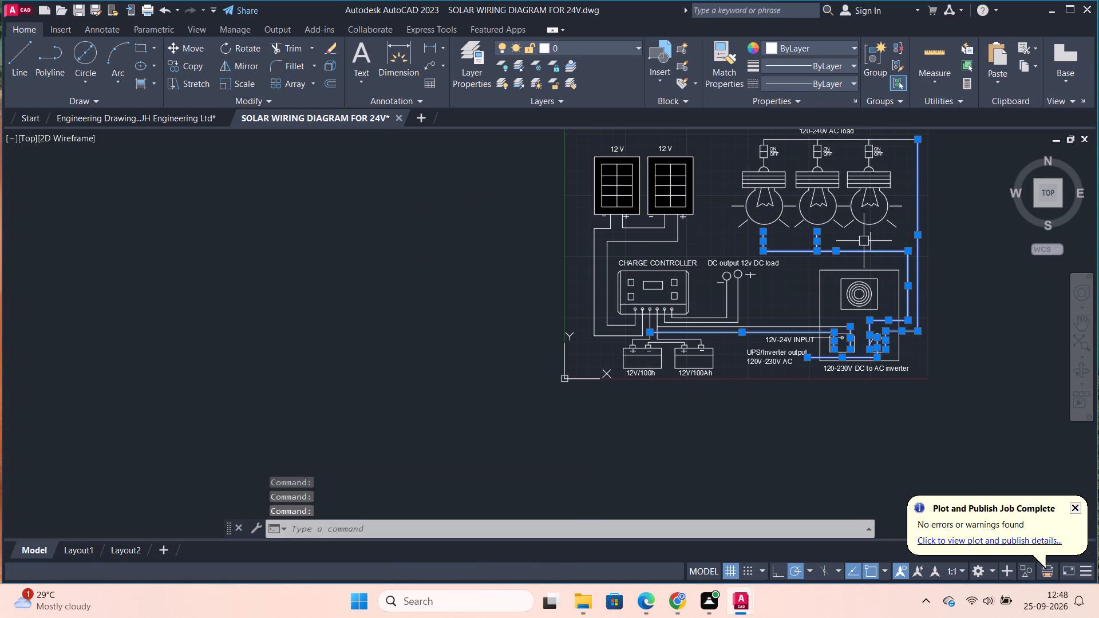
click(870, 240)
click(802, 139)
Add the three short leads above the bulb switches to the selection and join everything into polylines.
scroll(802, 139, up, 3)
scroll(677, 163, up, 1)
click(611, 152)
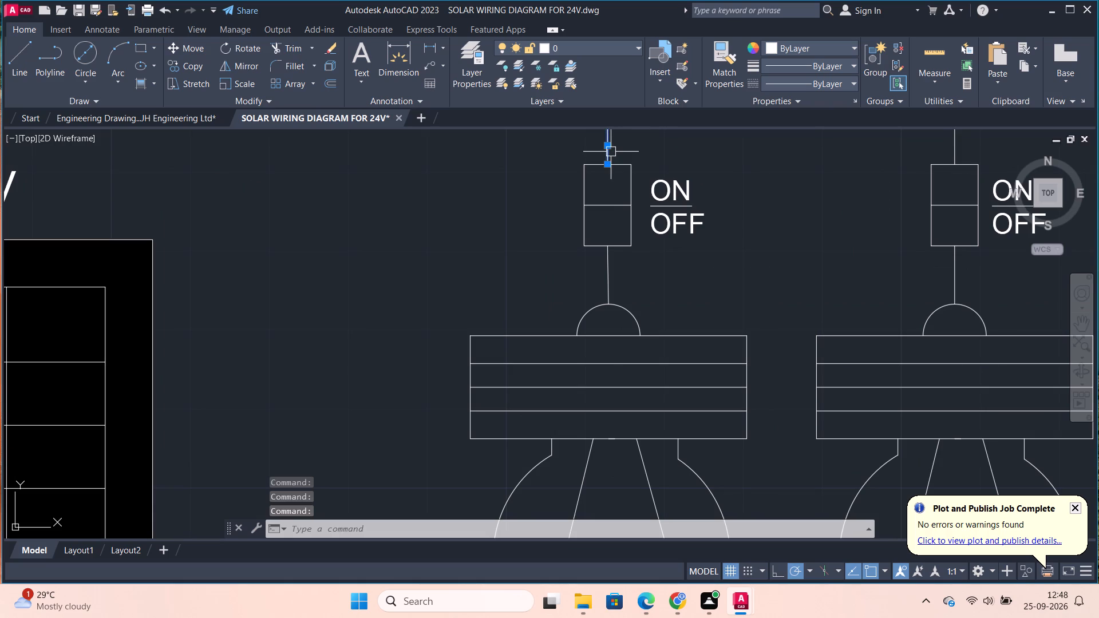
click(956, 149)
scroll(956, 168, down, 2)
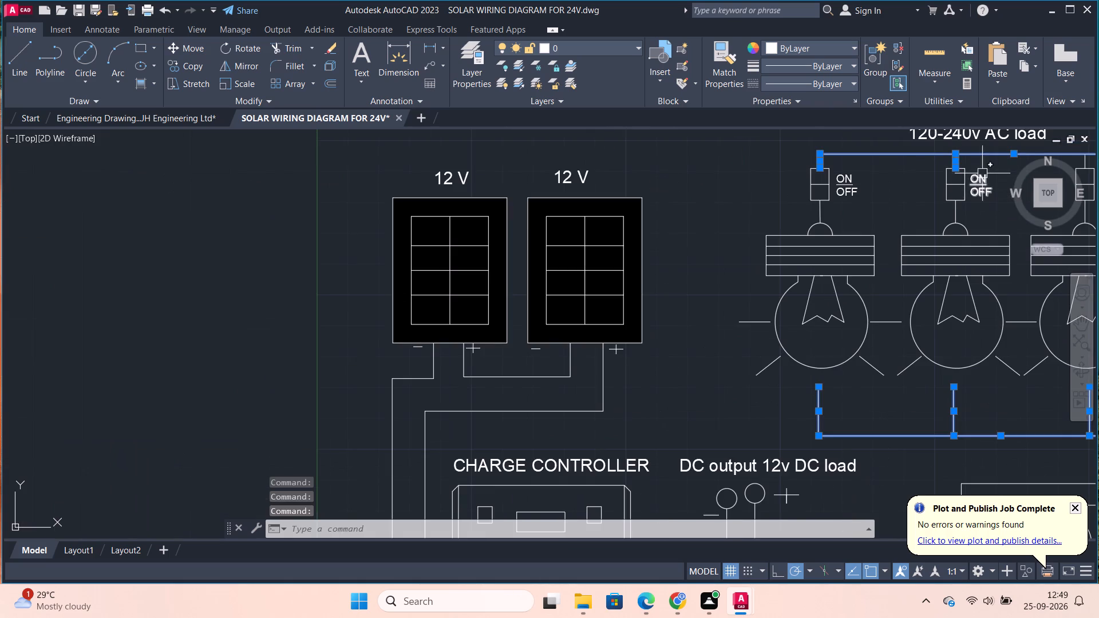
scroll(968, 231, down, 2)
middle_drag(875, 204, 644, 253)
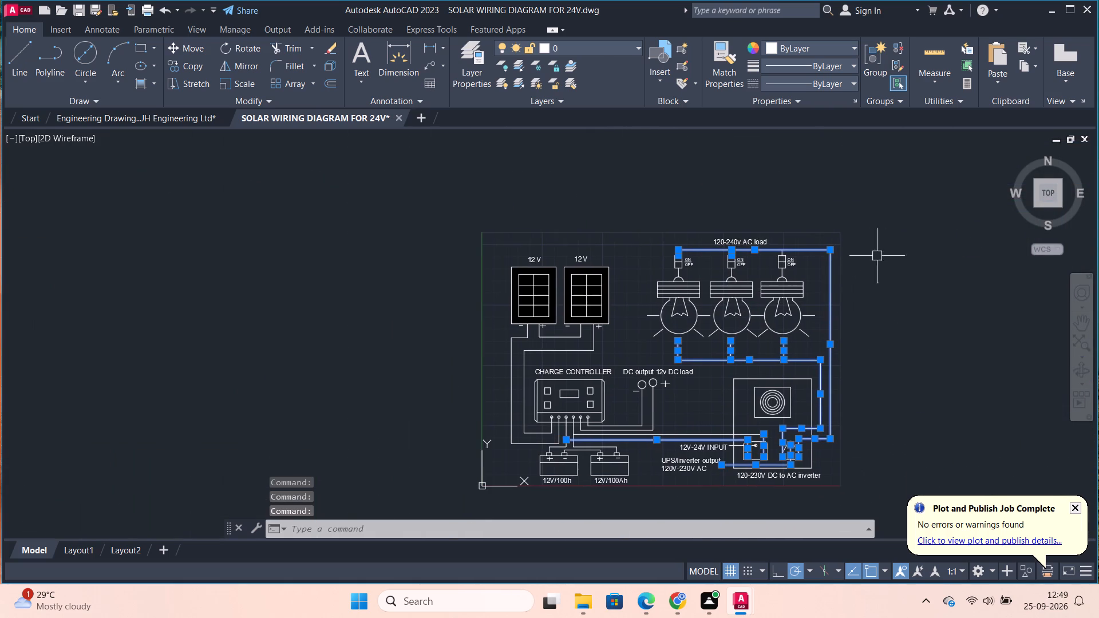
scroll(829, 255, up, 3)
scroll(657, 262, up, 1)
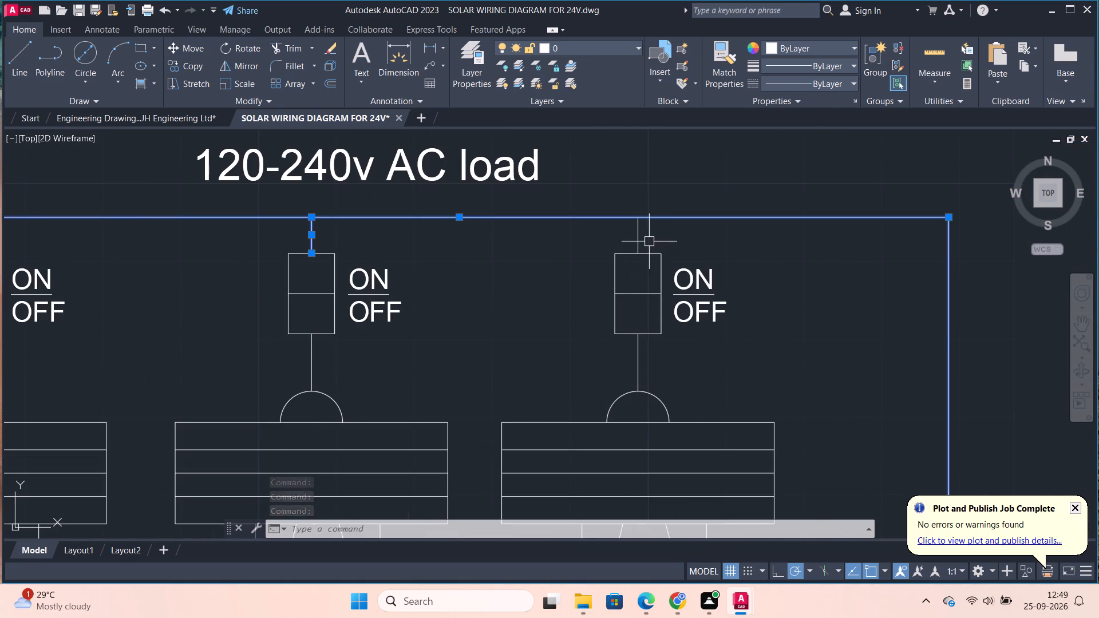
click(634, 231)
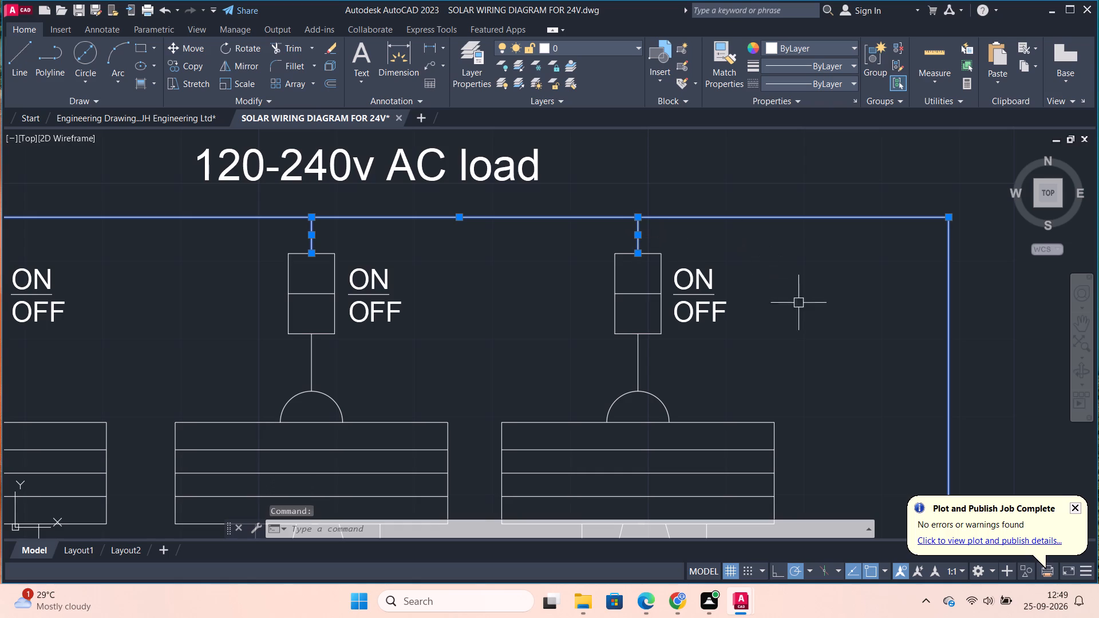
key(j)
key(Return)
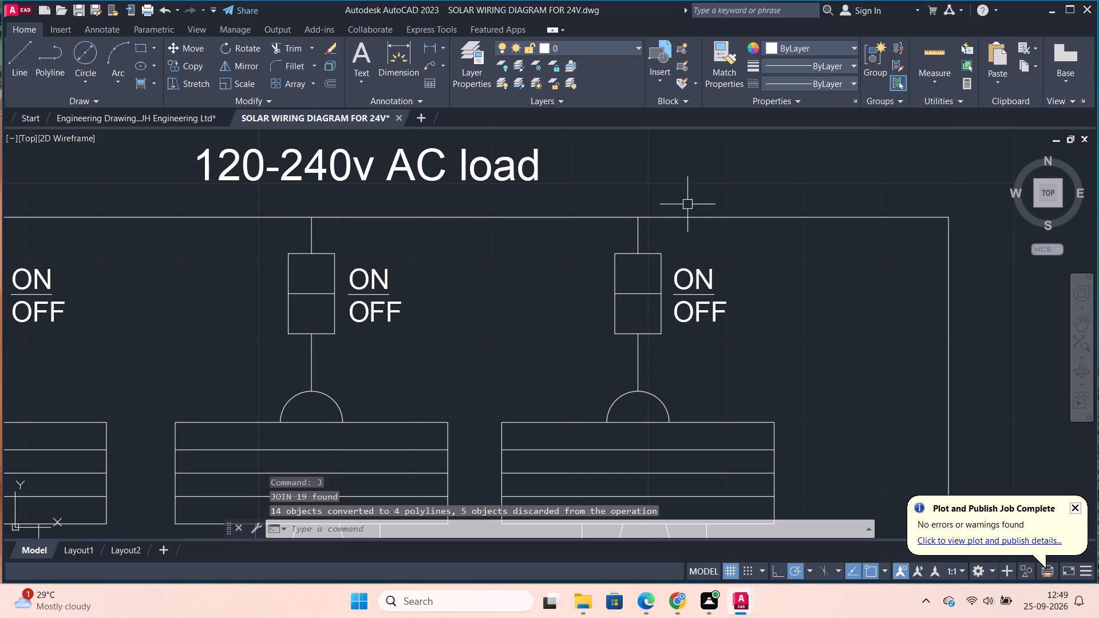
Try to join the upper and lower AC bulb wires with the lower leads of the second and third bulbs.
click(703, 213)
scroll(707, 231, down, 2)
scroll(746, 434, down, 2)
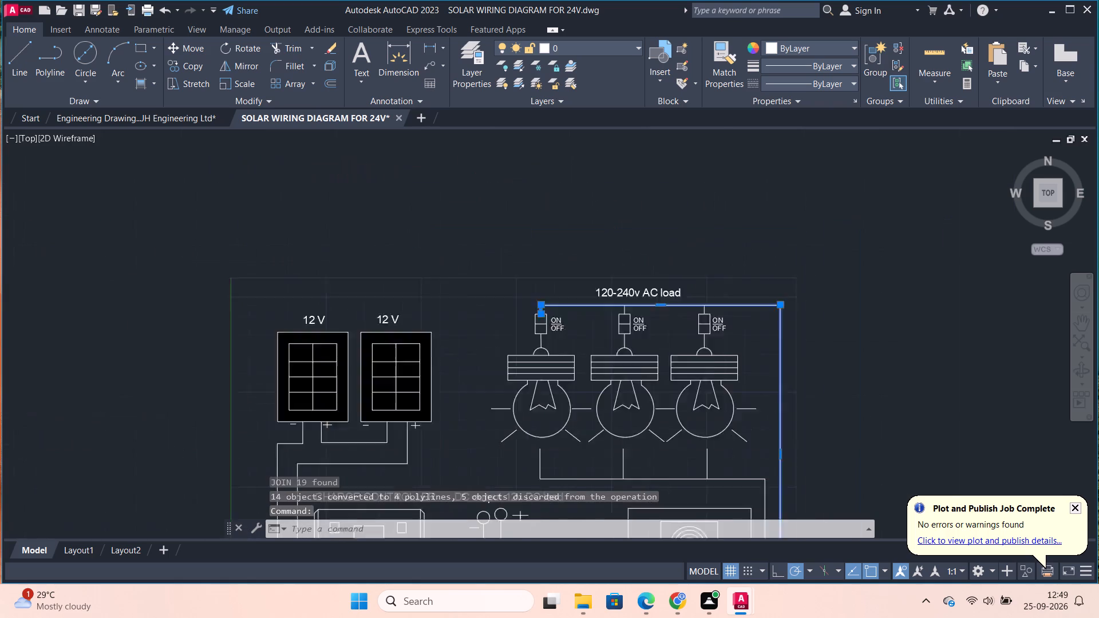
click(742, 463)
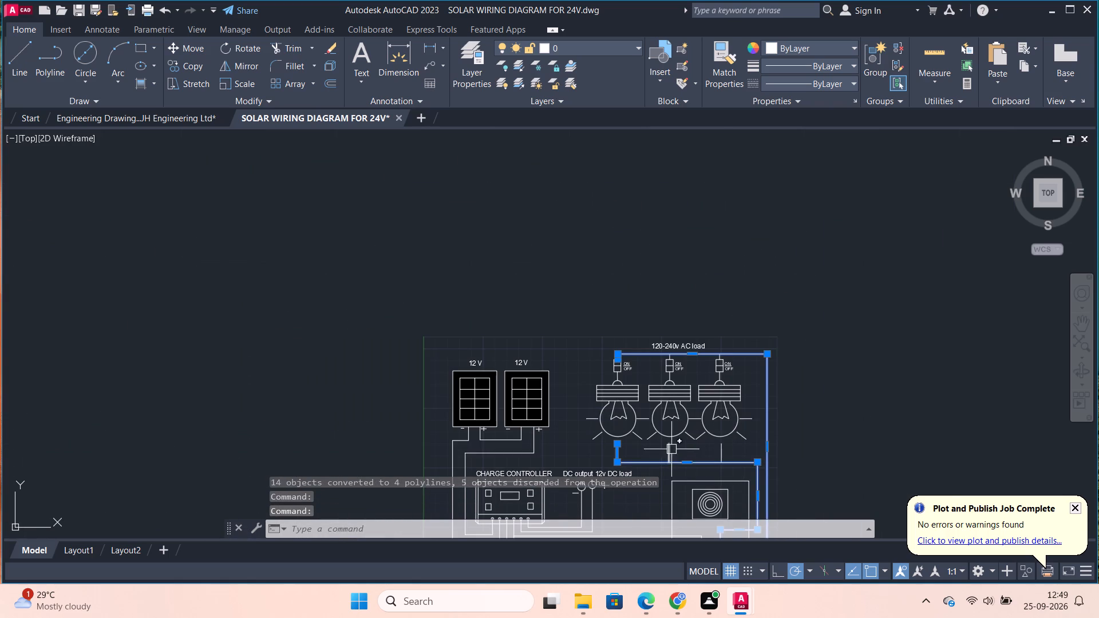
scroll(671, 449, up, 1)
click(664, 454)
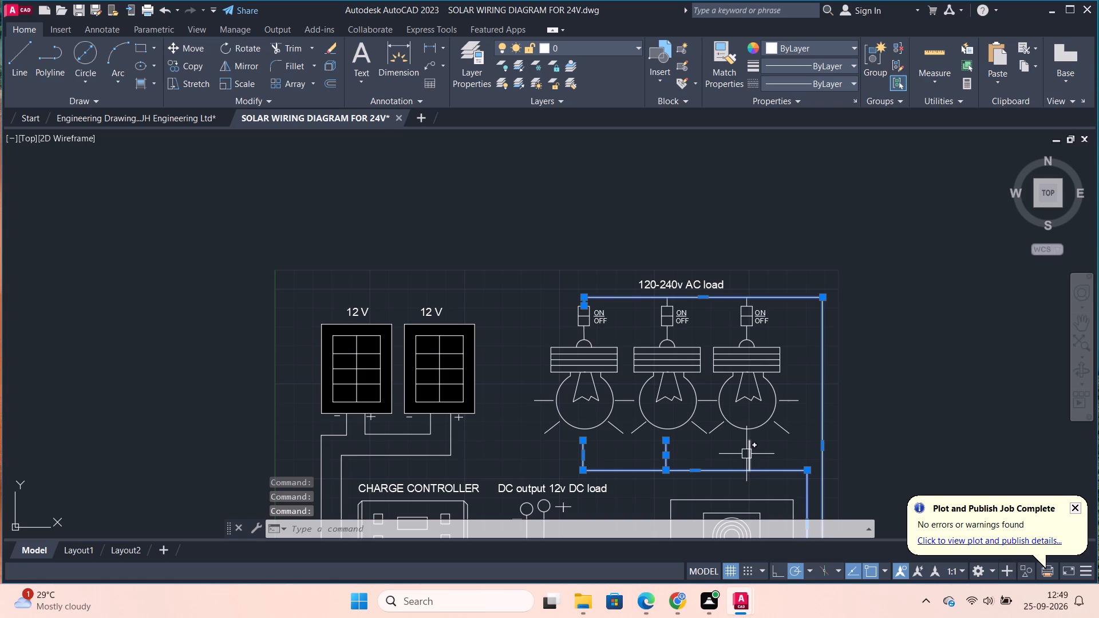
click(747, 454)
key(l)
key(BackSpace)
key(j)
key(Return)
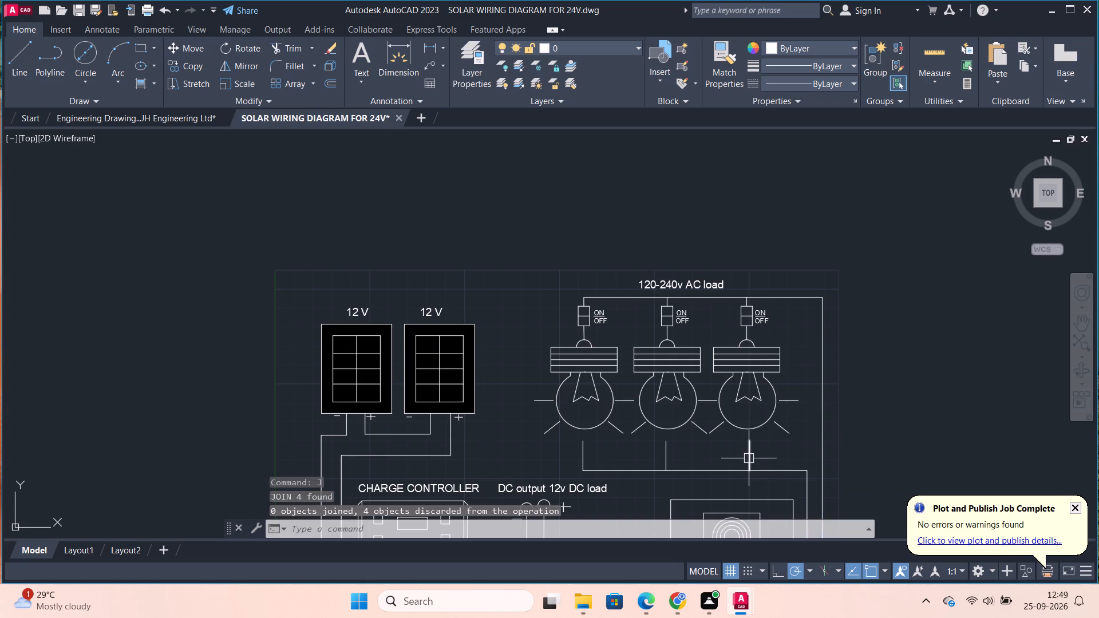
Offset the inverter's outer rectangle outward by 3 with the Through option.
scroll(649, 435, down, 3)
middle_drag(724, 437, 791, 323)
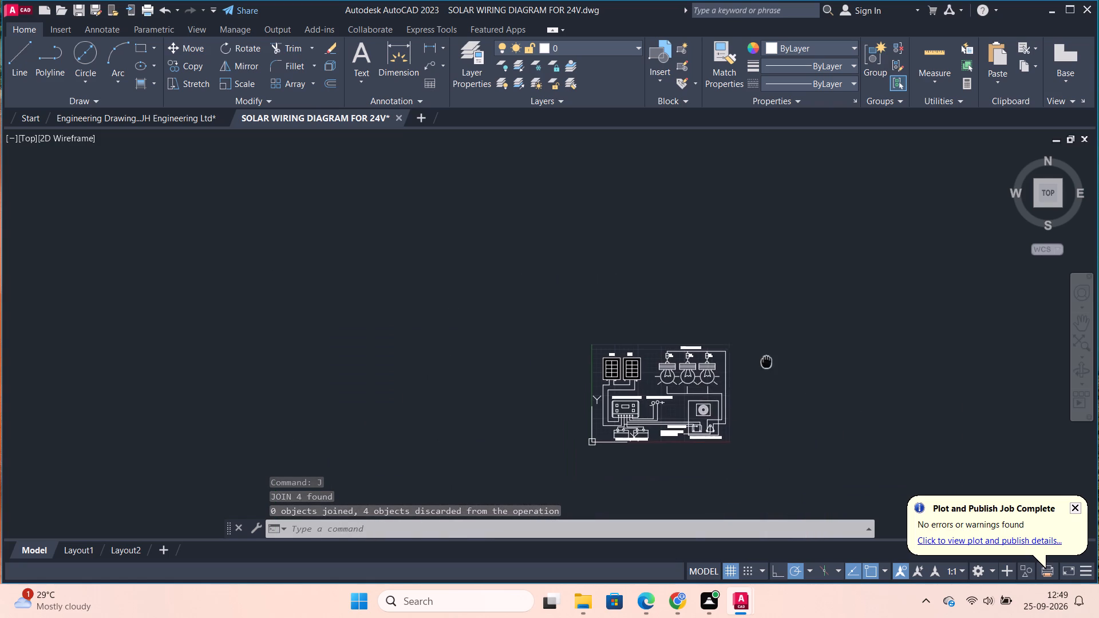
middle_drag(791, 323, 807, 295)
scroll(802, 300, up, 3)
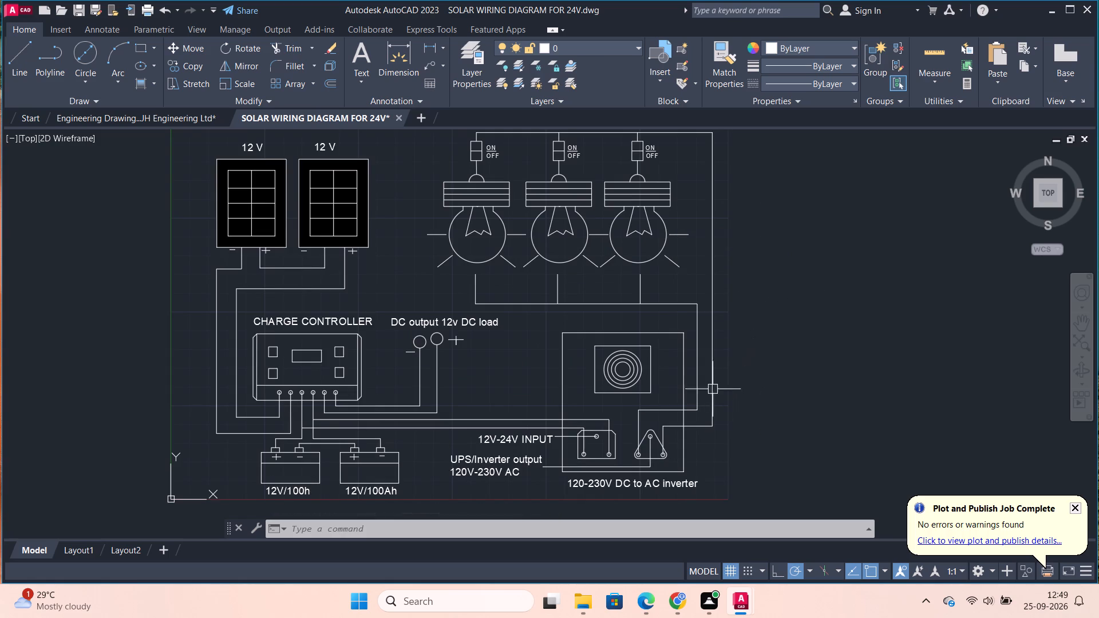
key(o)
key(Return)
key(Return)
click(685, 358)
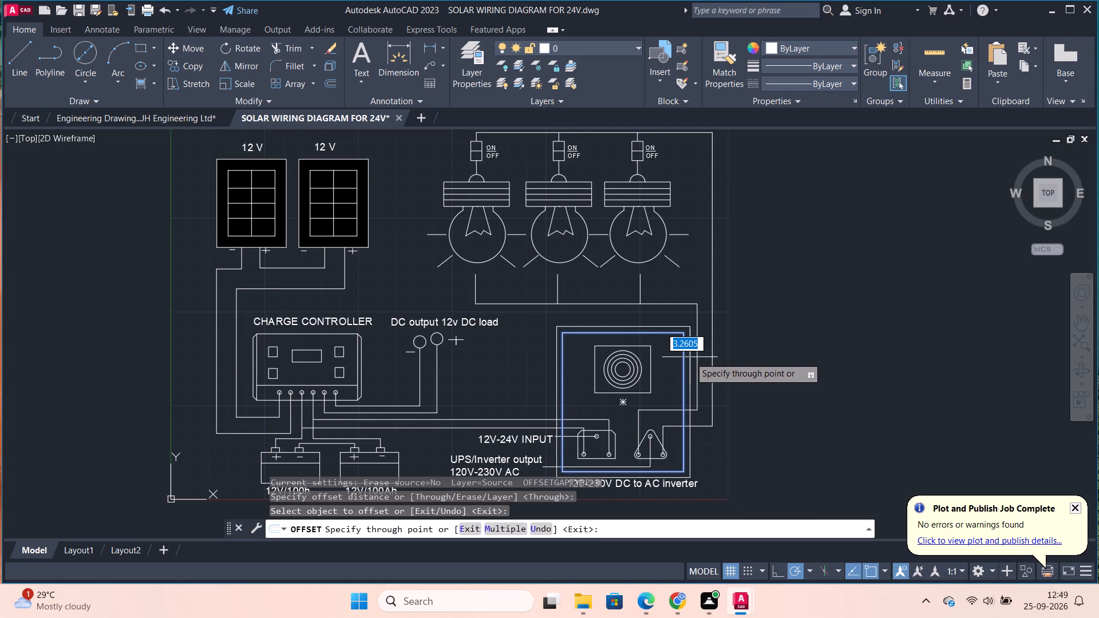
key(3)
key(Return)
Leave the Offset command and save the wiring diagram.
scroll(768, 386, down, 1)
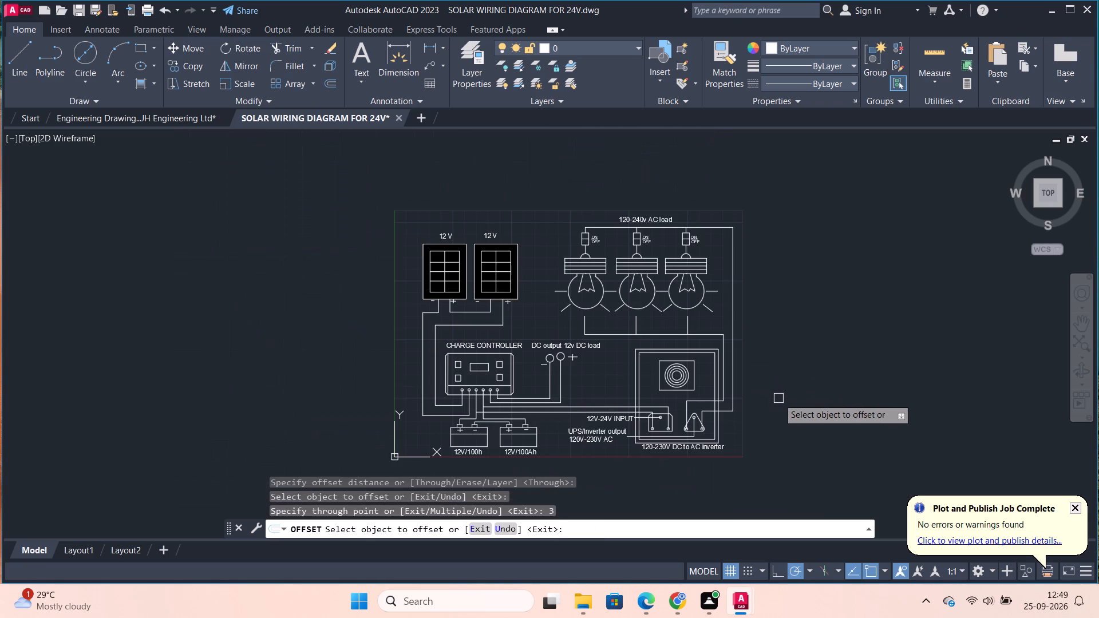
middle_drag(778, 398, 785, 351)
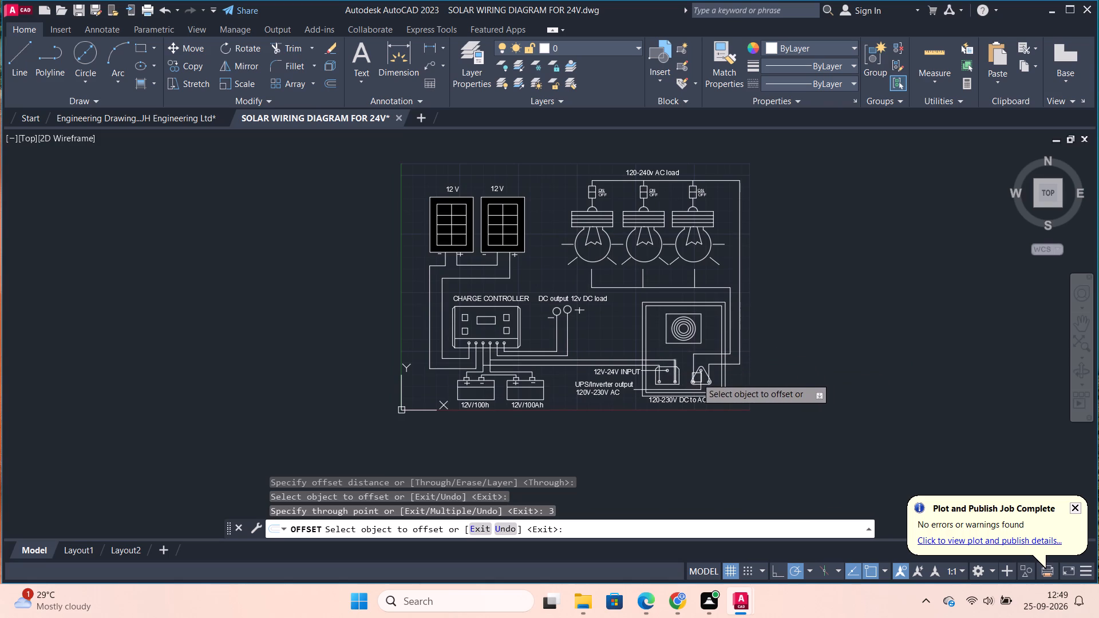
scroll(745, 378, up, 2)
scroll(745, 365, down, 2)
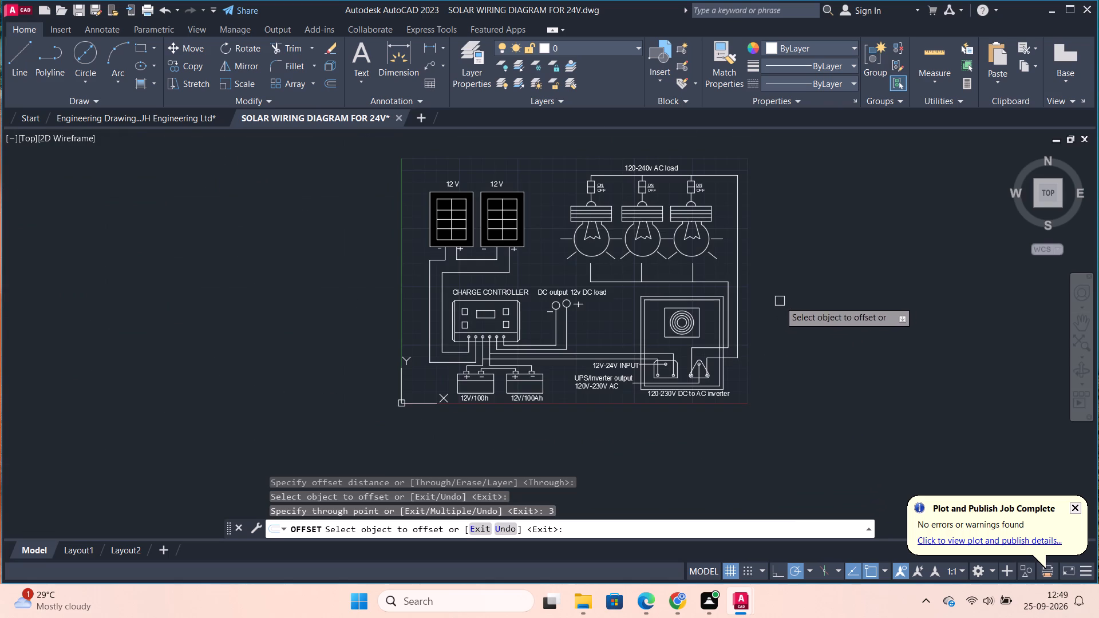
key(ctrl+s)
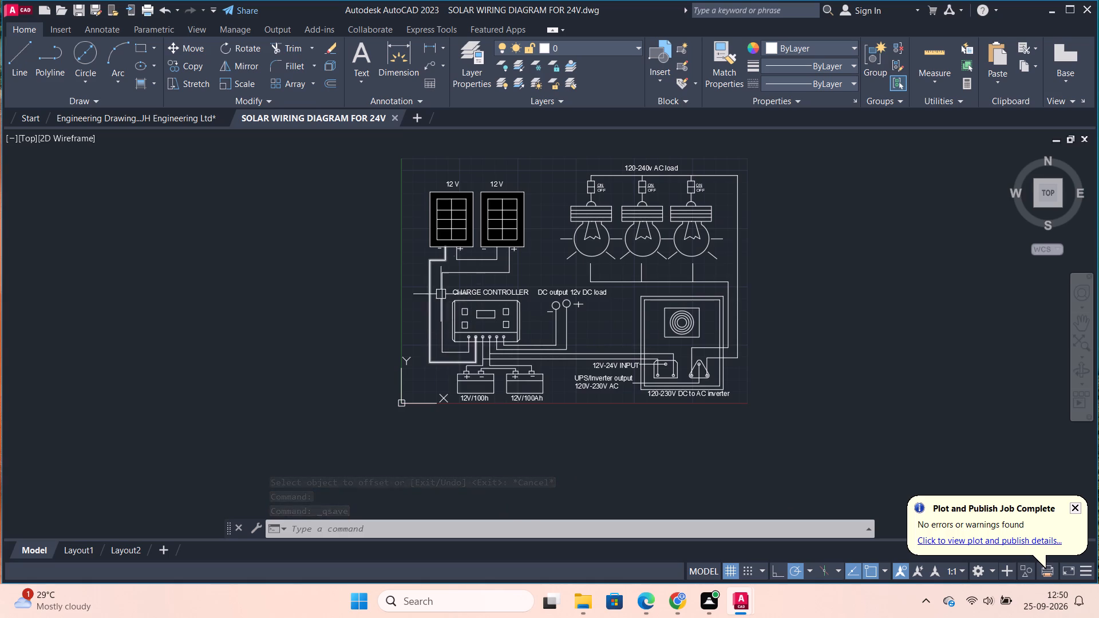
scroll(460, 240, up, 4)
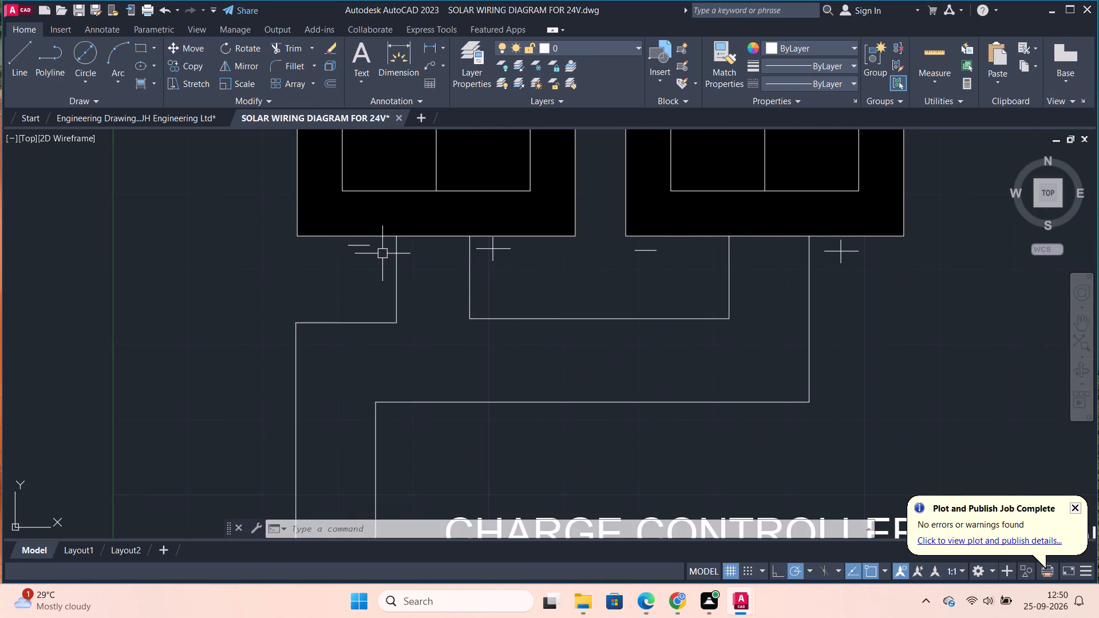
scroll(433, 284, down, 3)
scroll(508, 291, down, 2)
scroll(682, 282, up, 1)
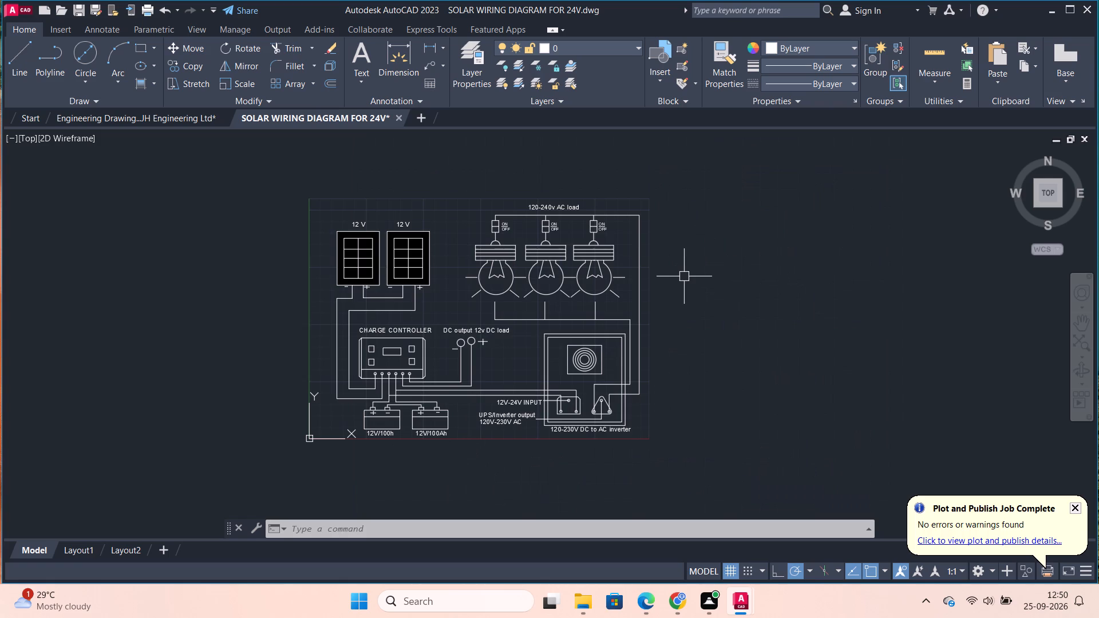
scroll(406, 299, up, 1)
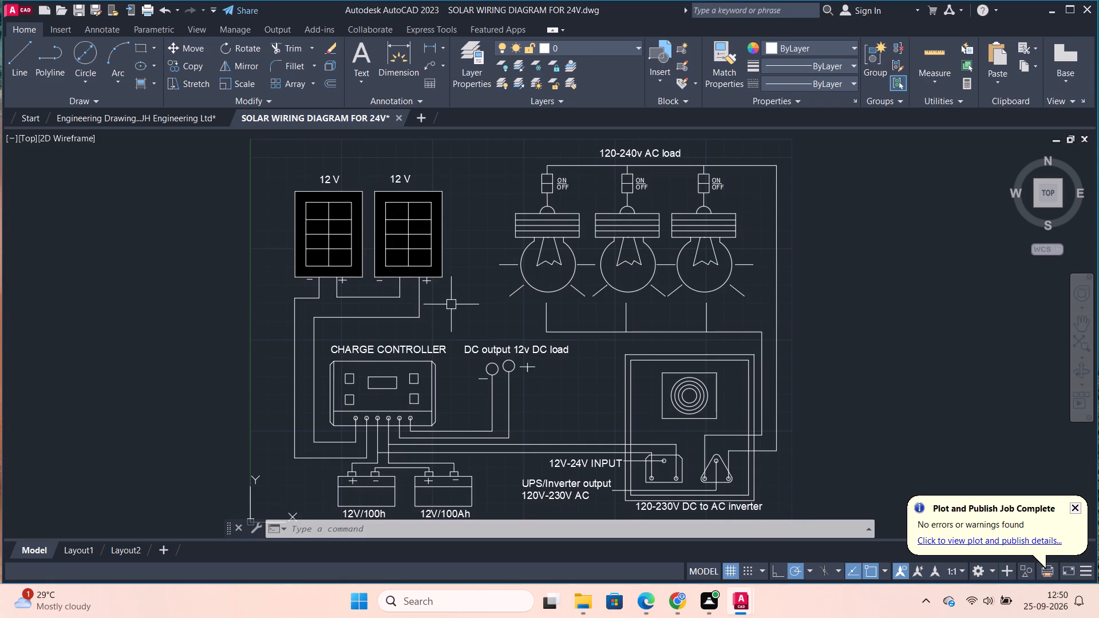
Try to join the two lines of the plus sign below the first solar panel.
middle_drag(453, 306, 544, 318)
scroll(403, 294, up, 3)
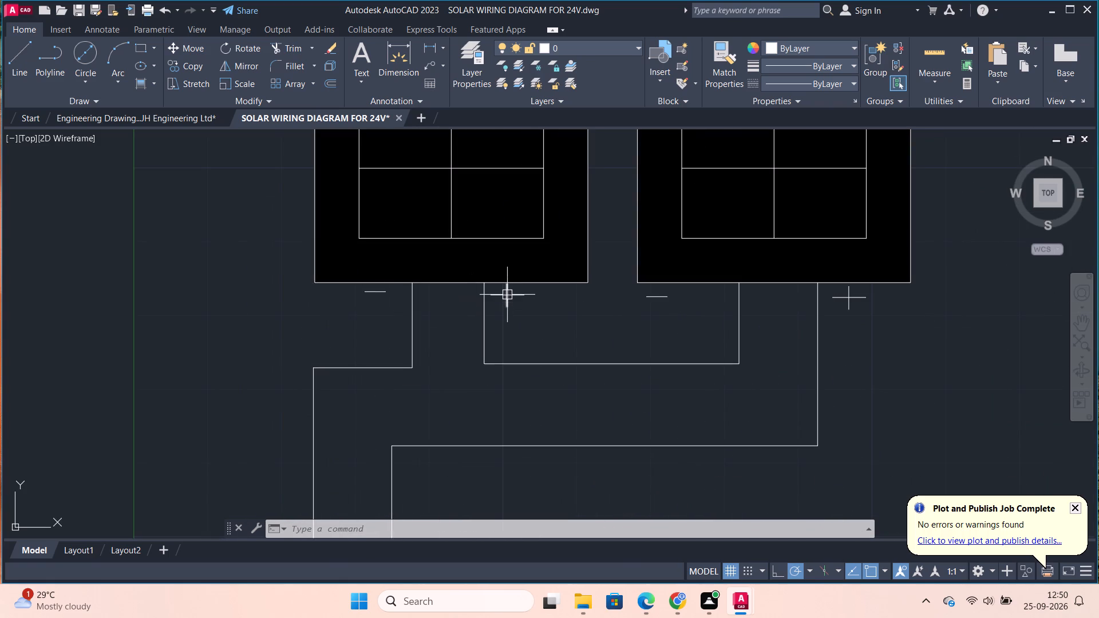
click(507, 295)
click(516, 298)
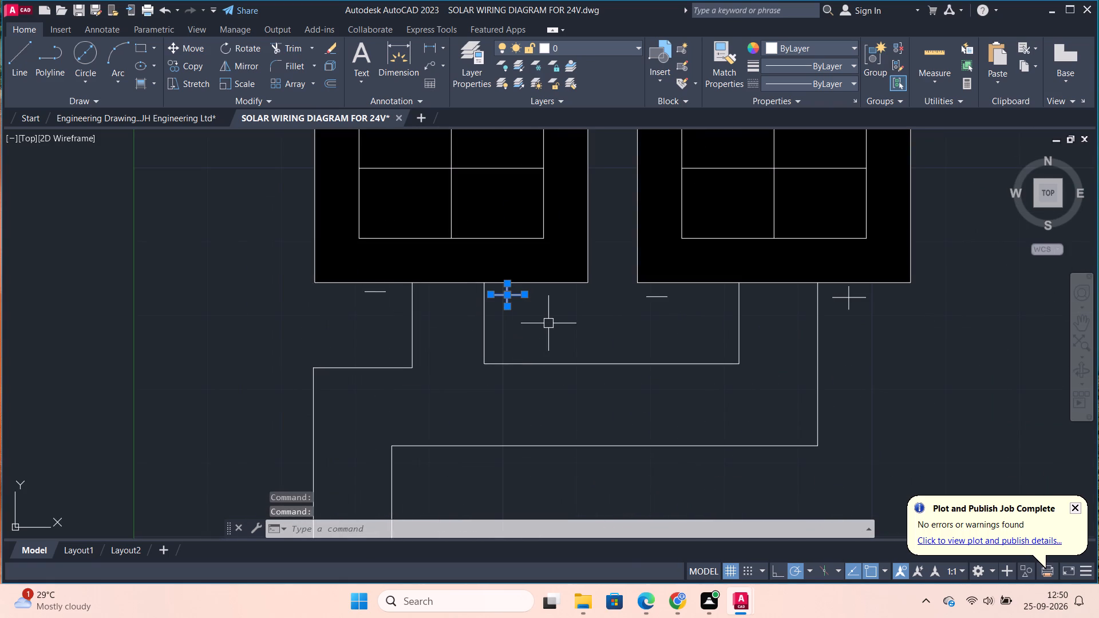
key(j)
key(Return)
Move the plus sign below the first solar panel straight down by about 1.6 units.
click(521, 296)
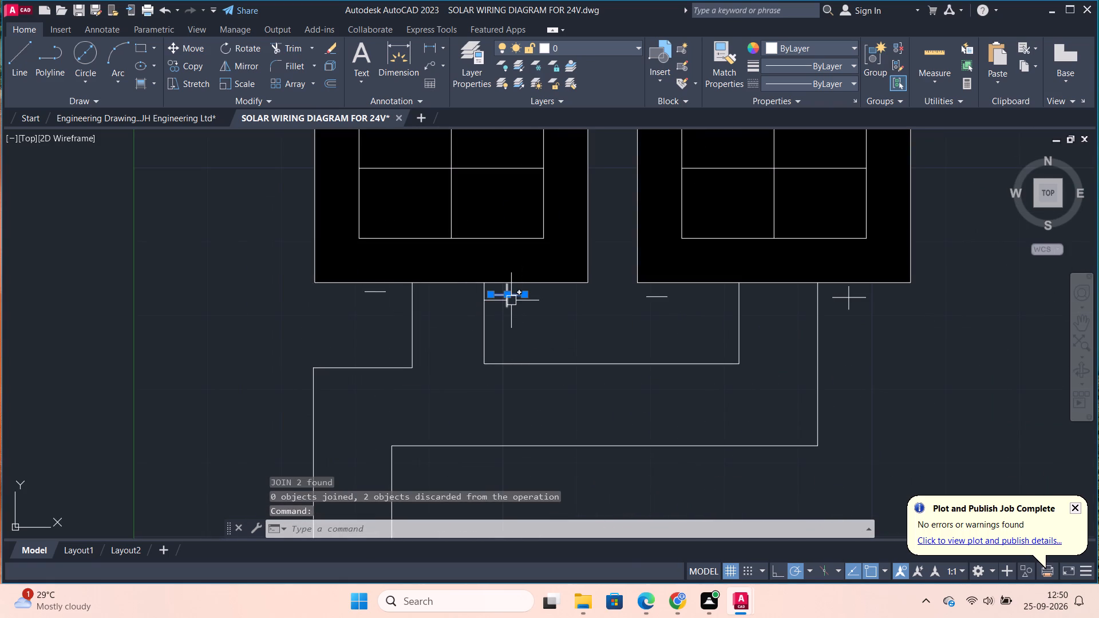
click(511, 300)
key(m)
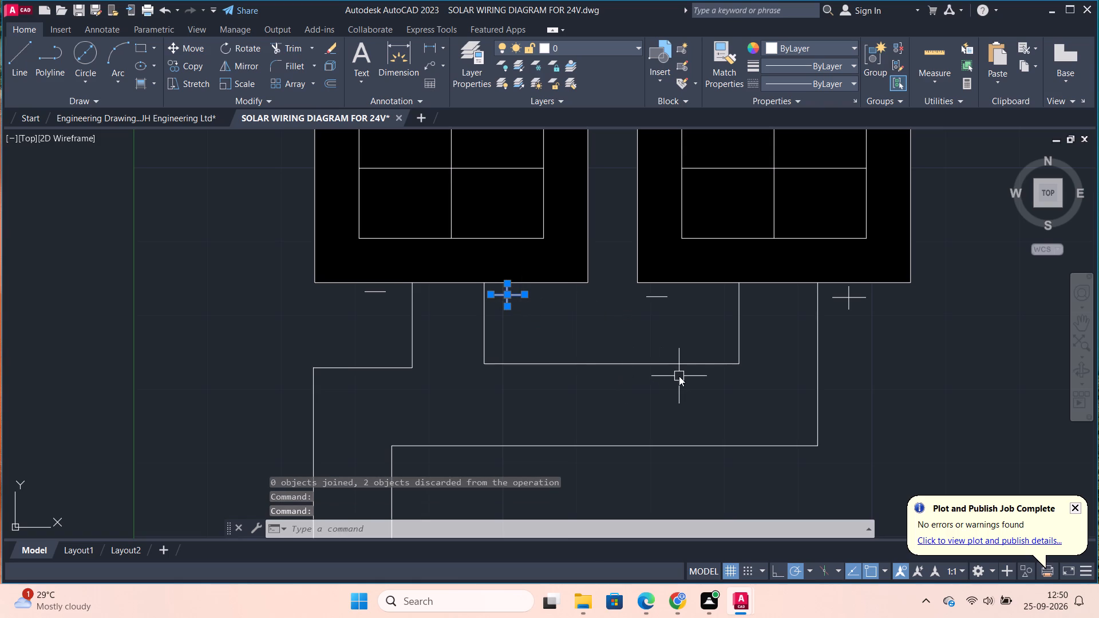
key(Return)
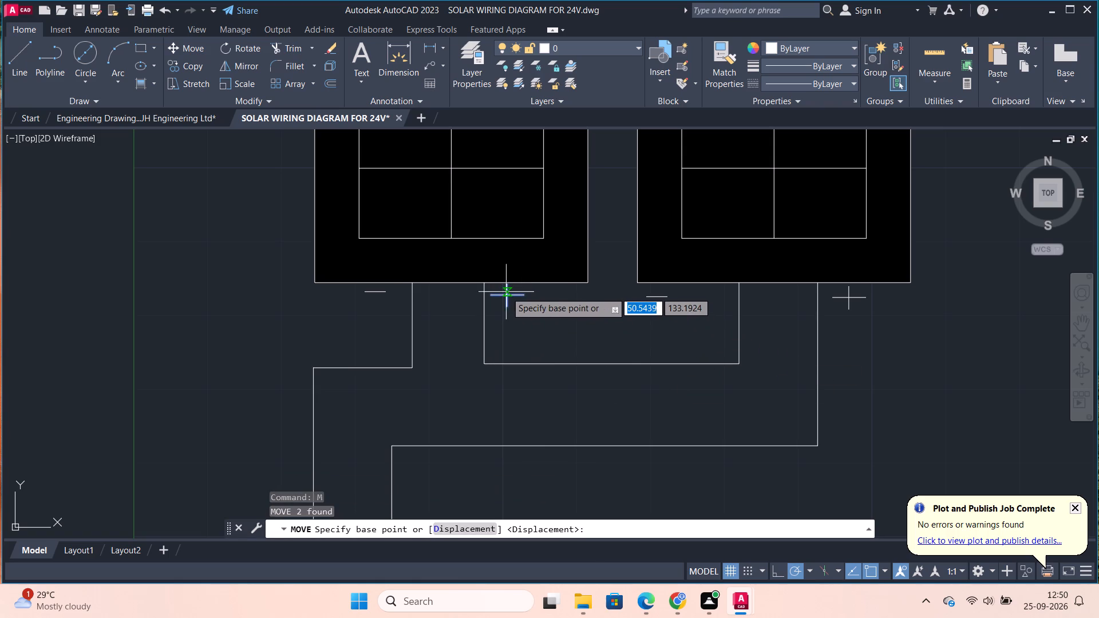
click(506, 292)
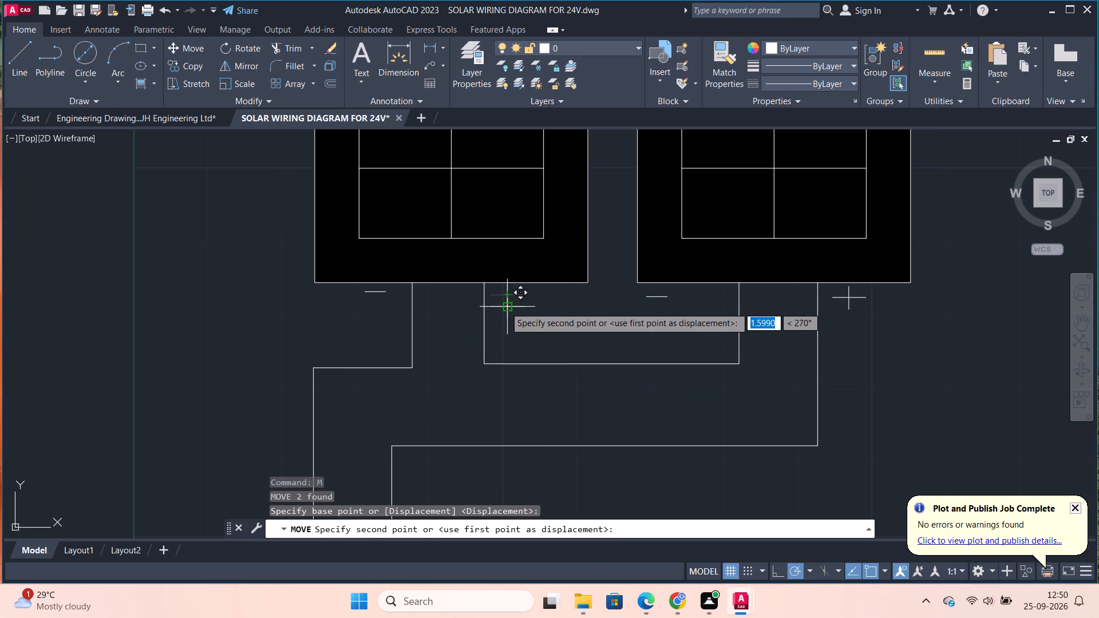
click(505, 307)
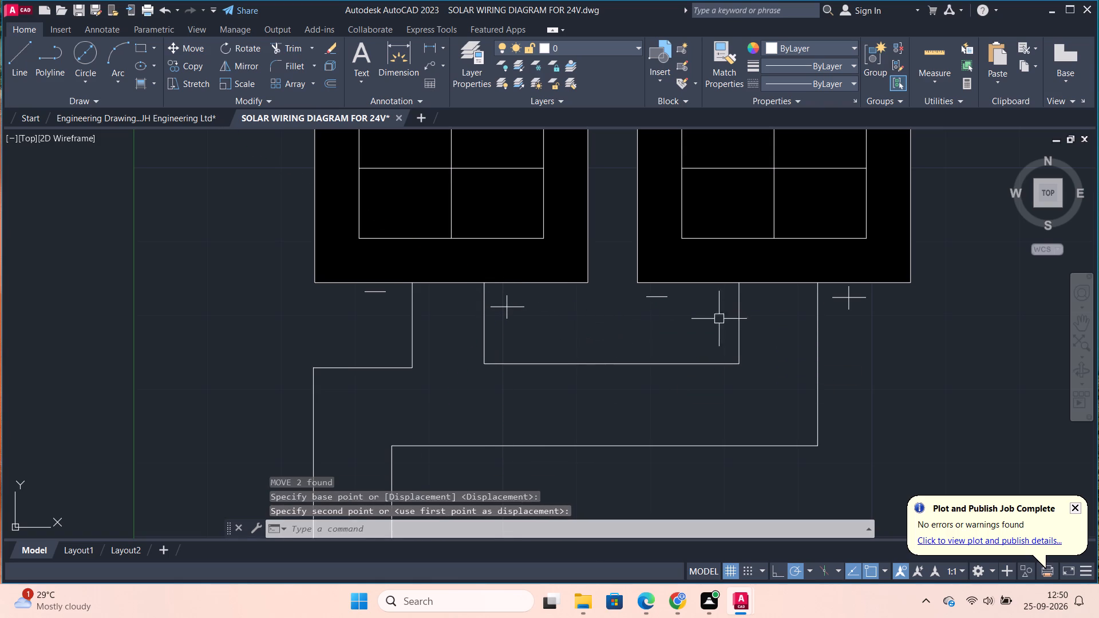
Move the minus sign below the first solar panel straight down, level with that panel's plus sign.
click(379, 292)
key(m)
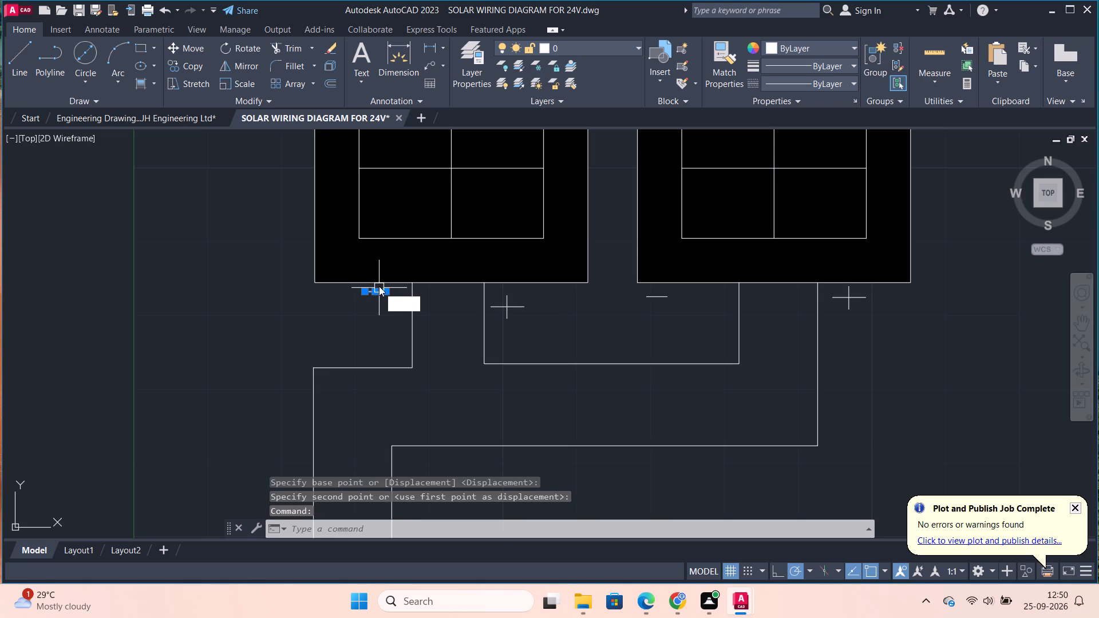
key(Return)
click(376, 291)
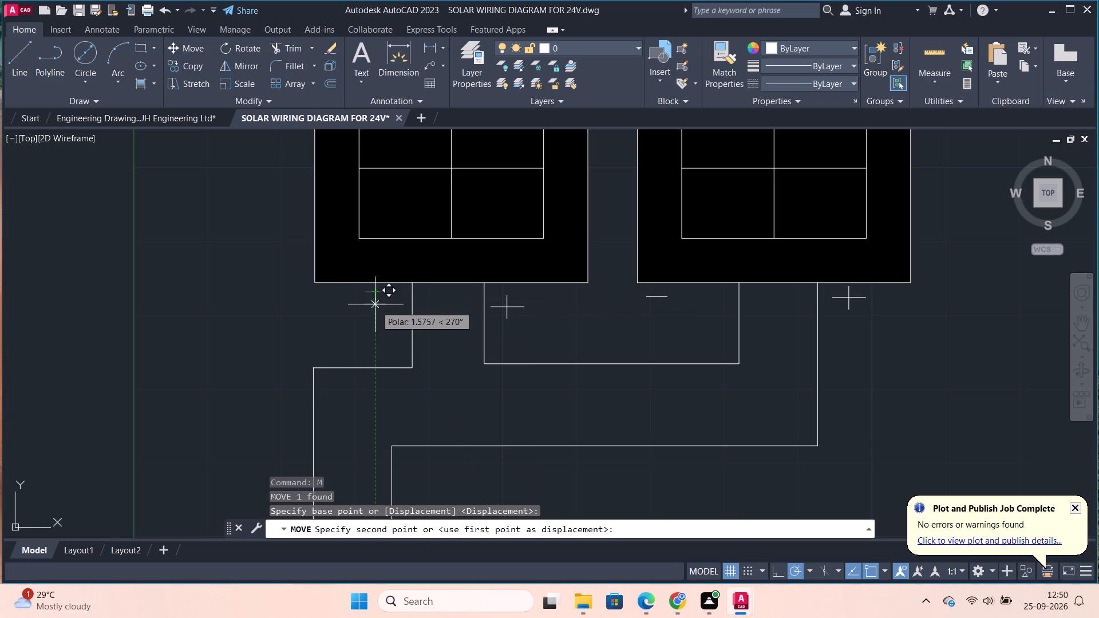
click(375, 308)
key(Escape)
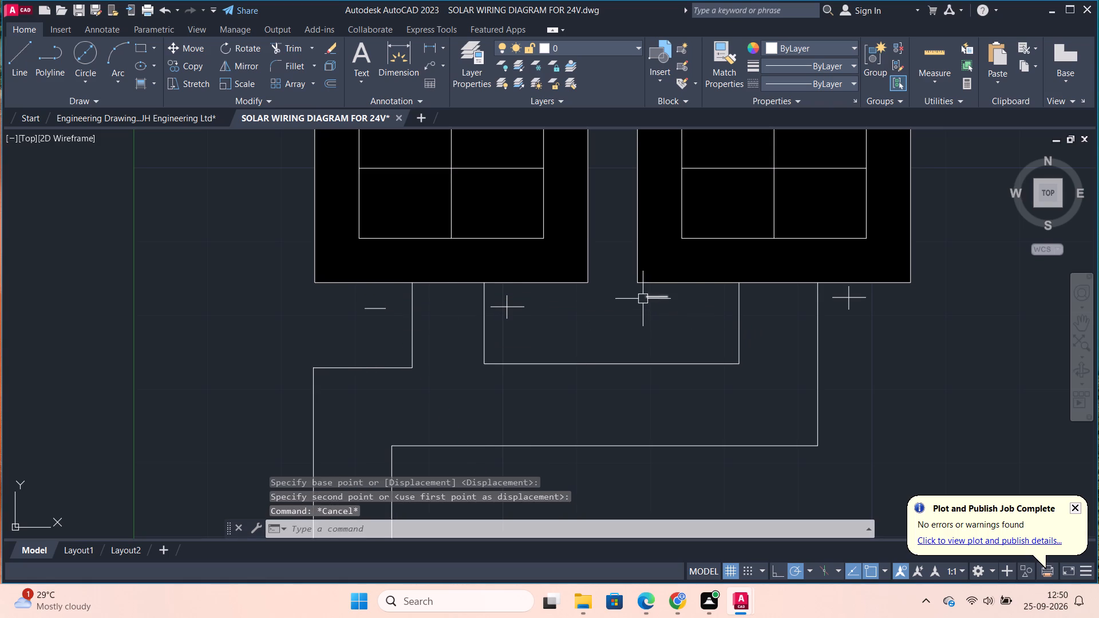
Move the minus sign below the second solar panel down, level with the first panel's polarity signs.
click(647, 298)
key(m)
key(Return)
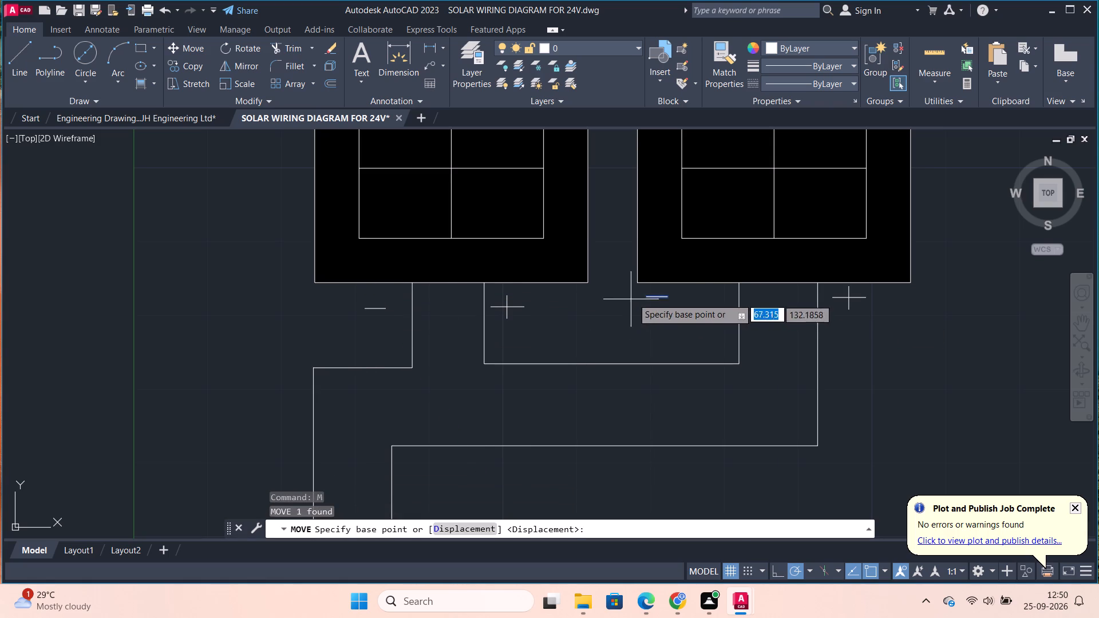
click(657, 297)
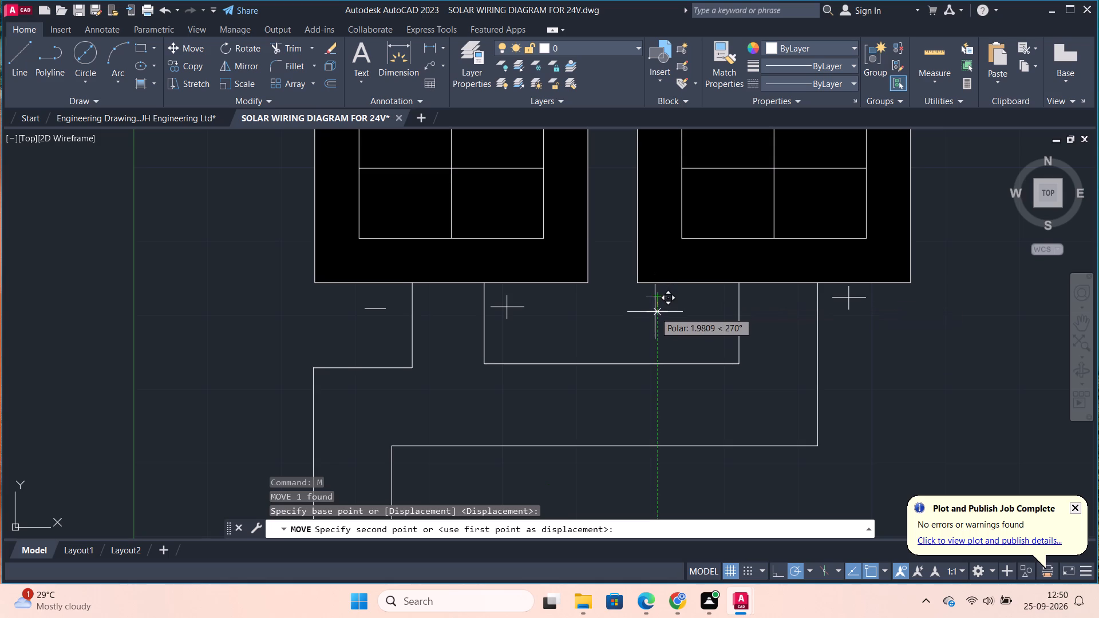
click(654, 307)
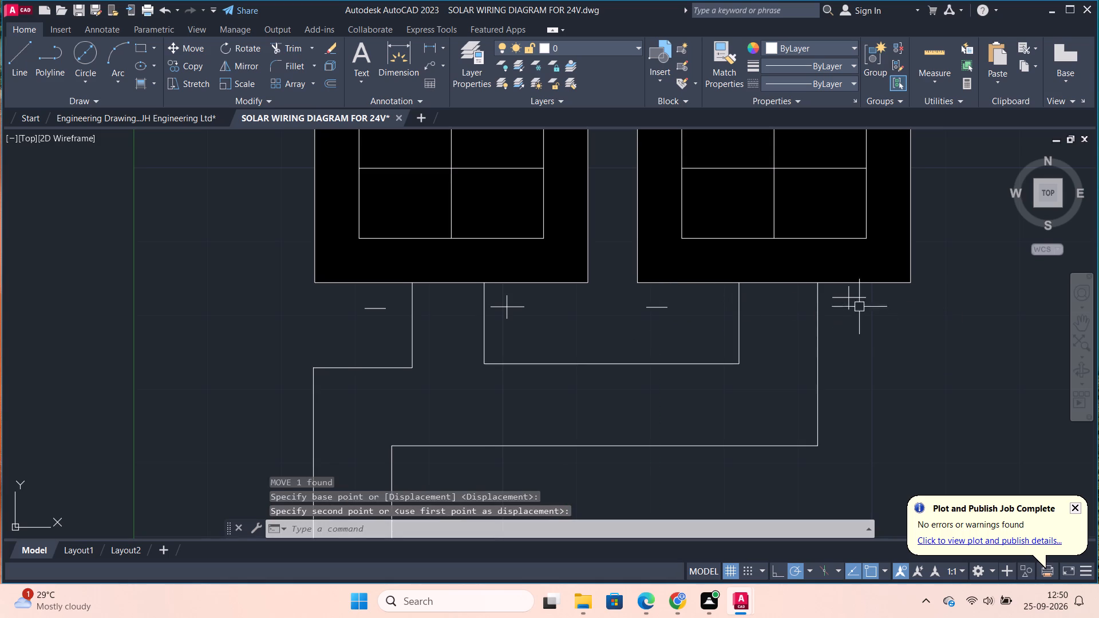
key(Escape)
Move both lines of the second solar panel's plus sign down, level with the other polarity signs.
click(861, 298)
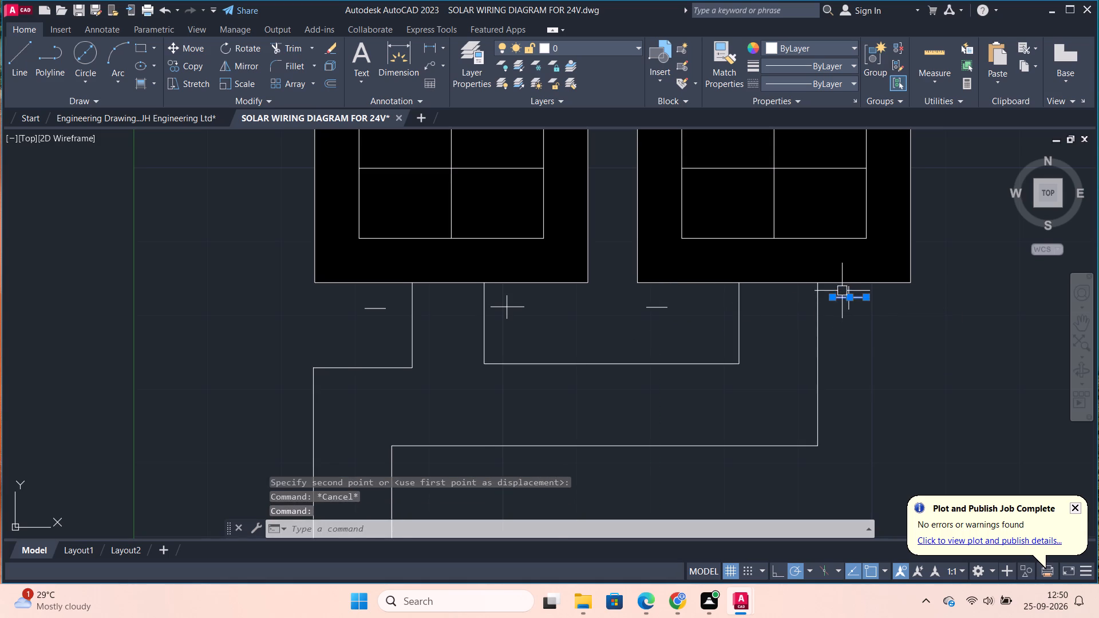
click(844, 291)
click(847, 291)
click(847, 291)
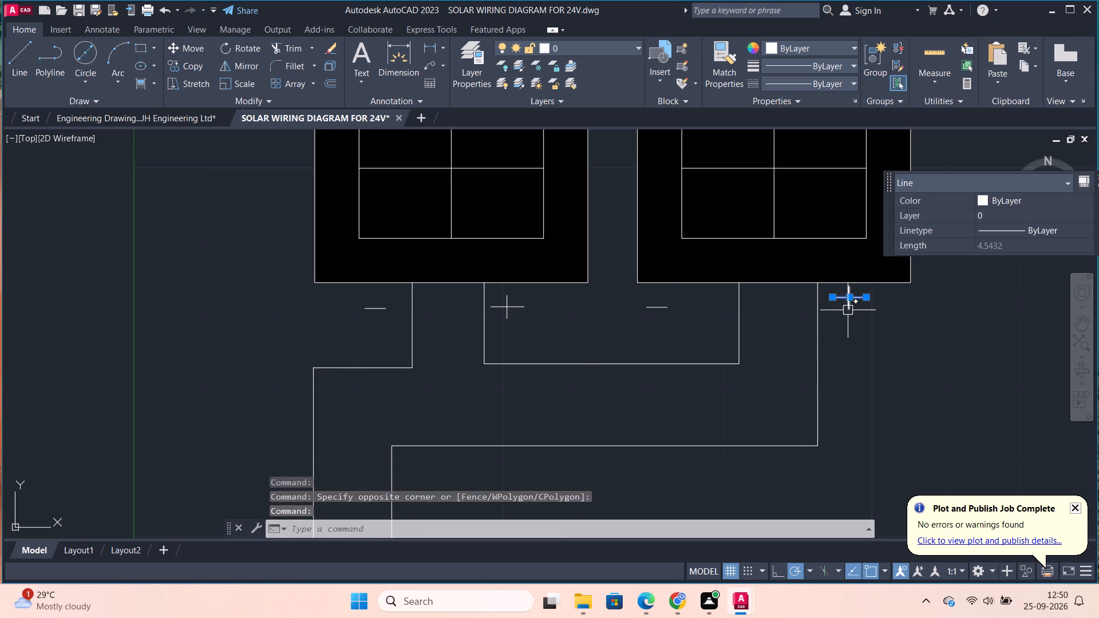
click(848, 311)
key(m)
key(Return)
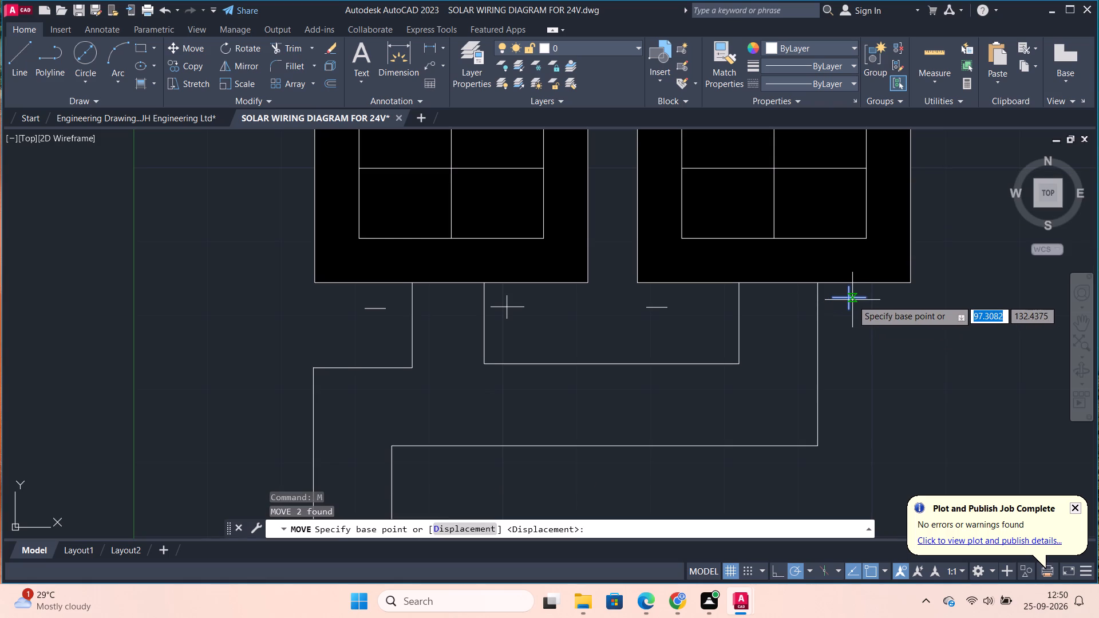
click(849, 301)
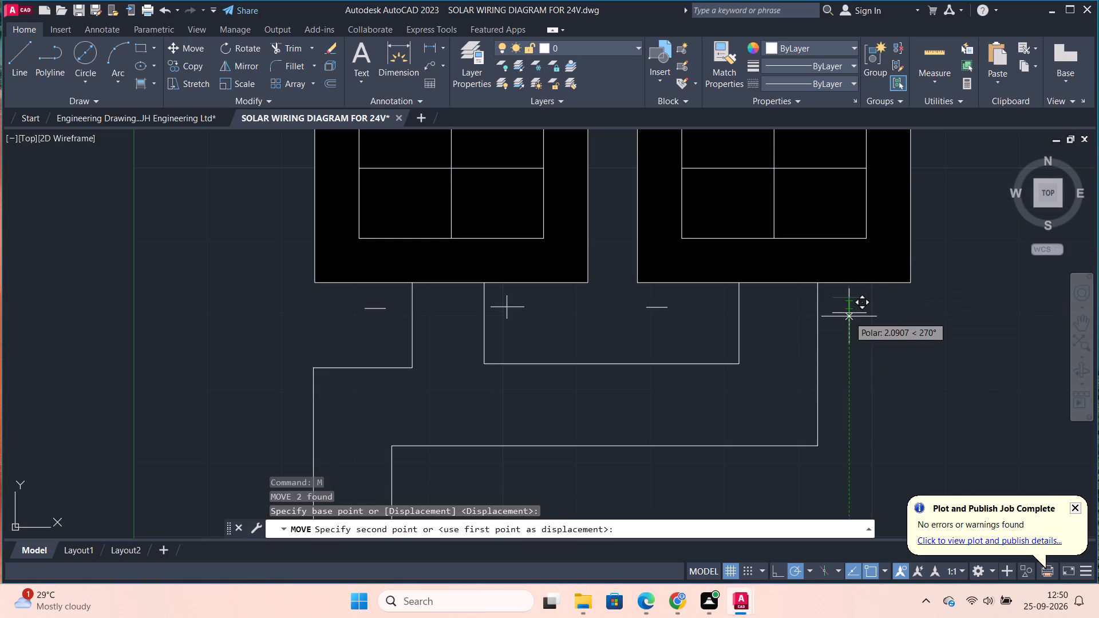
click(852, 307)
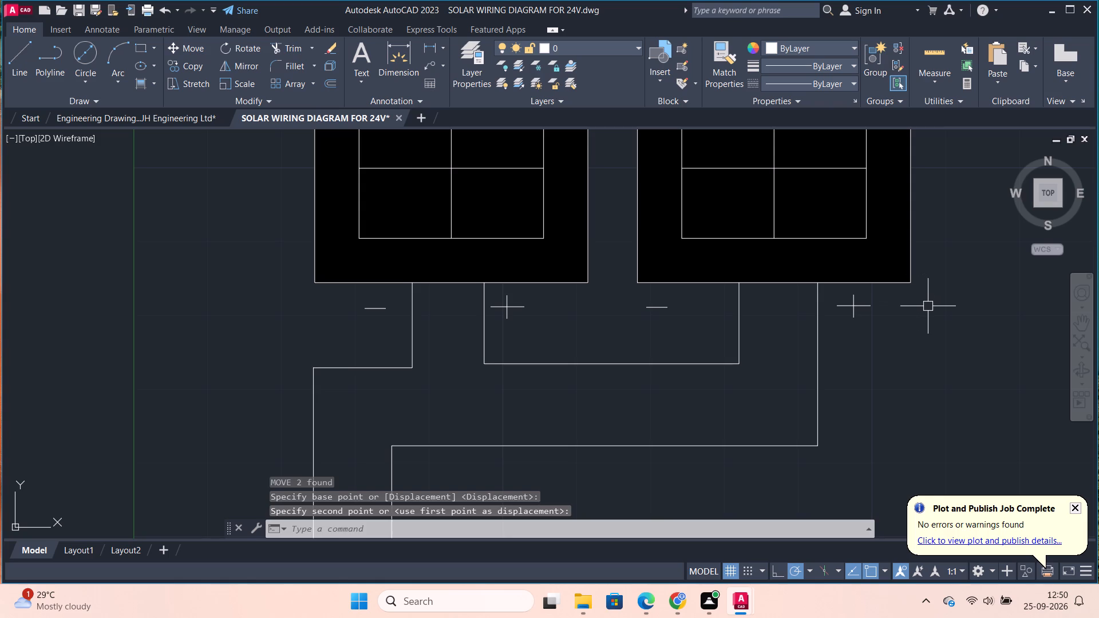
key(Escape)
Save the wiring diagram.
key(ctrl+s)
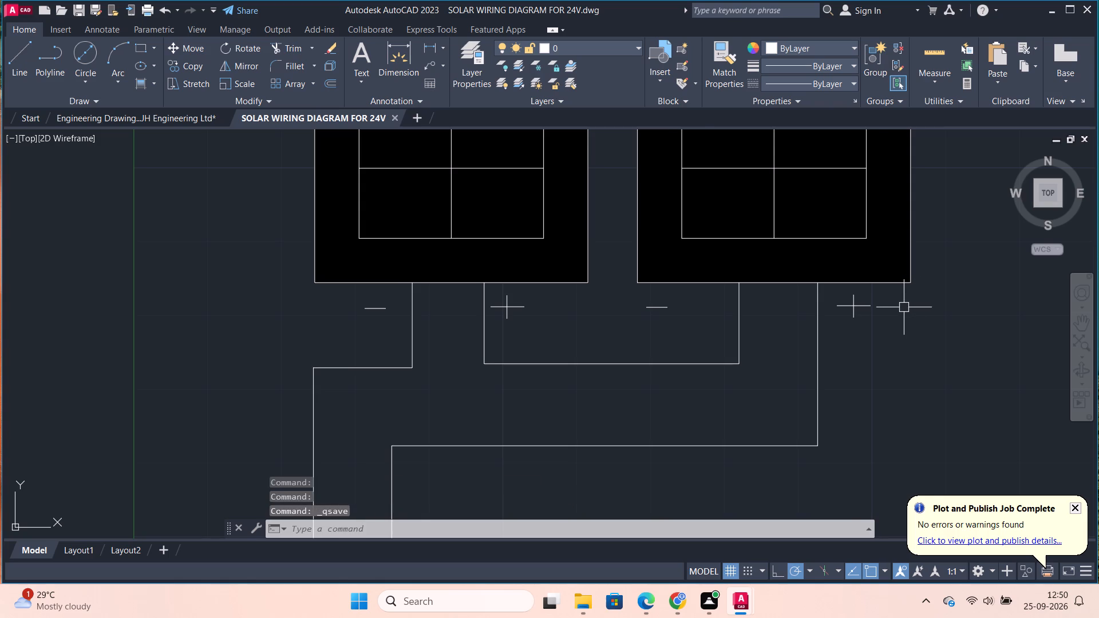
Colour the negative wire from the first solar panel to the charge controller green.
scroll(901, 319, down, 4)
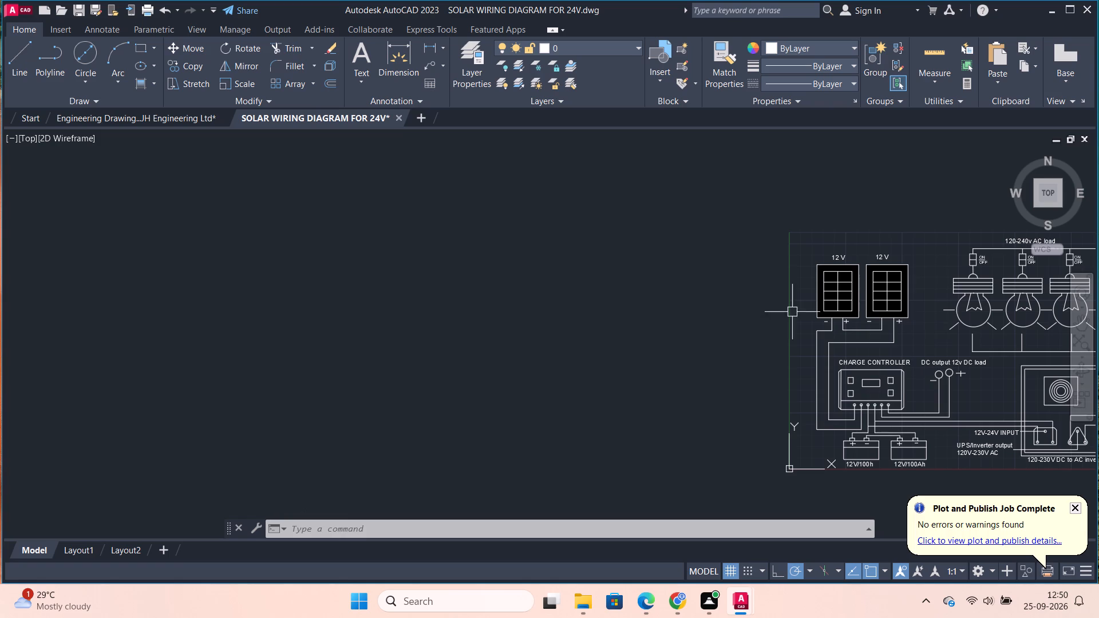
scroll(870, 394, down, 1)
middle_drag(1038, 434, 947, 422)
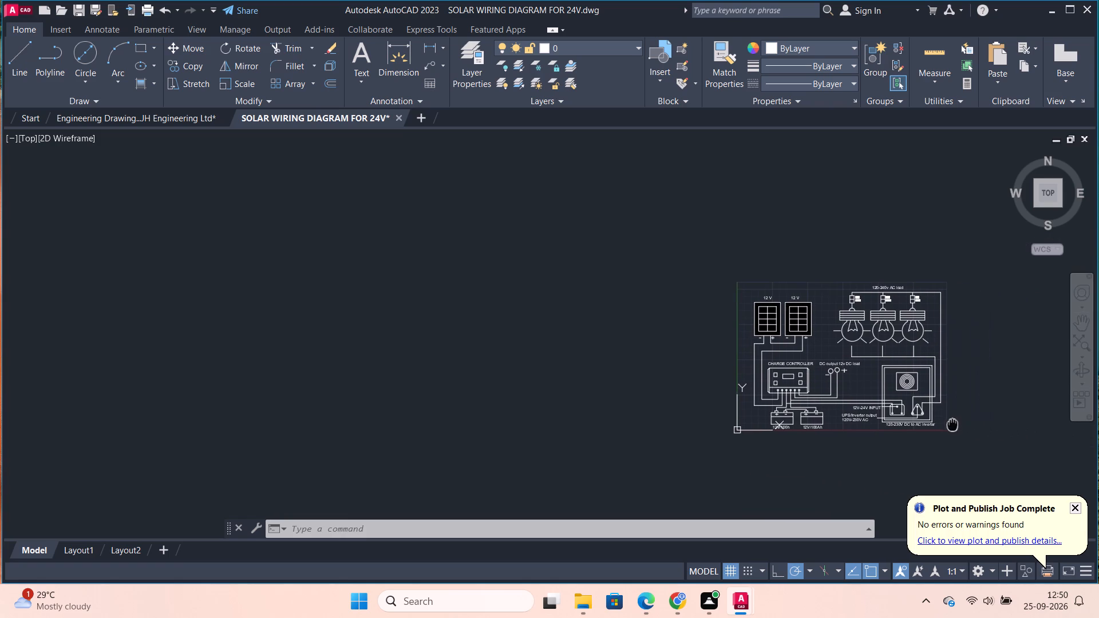
middle_drag(947, 422, 942, 422)
scroll(954, 419, up, 2)
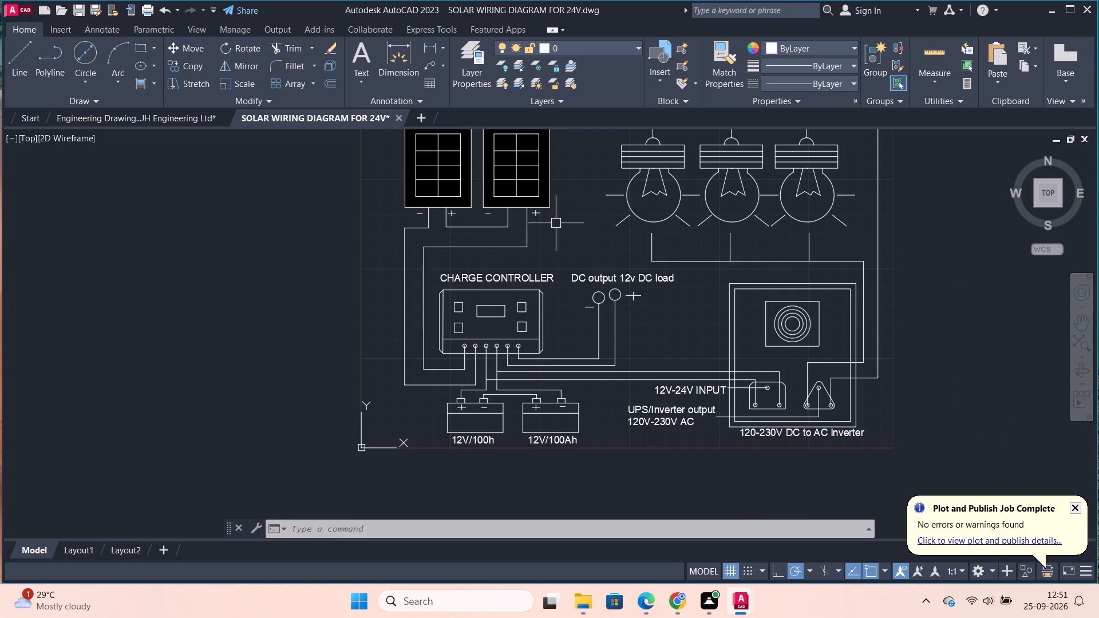
click(137, 81)
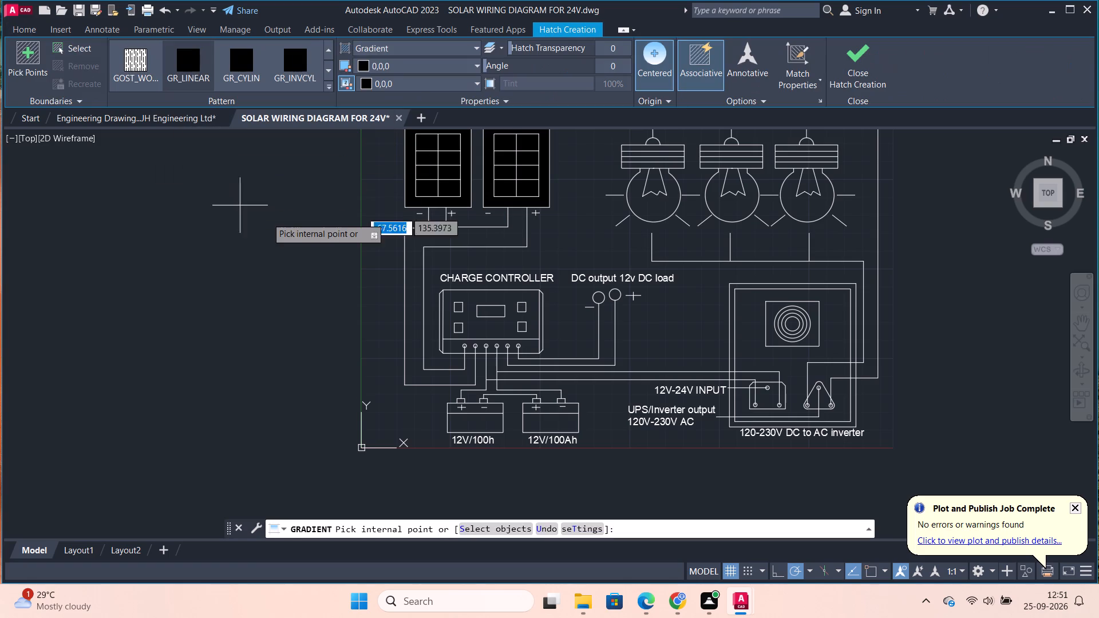
key(Escape)
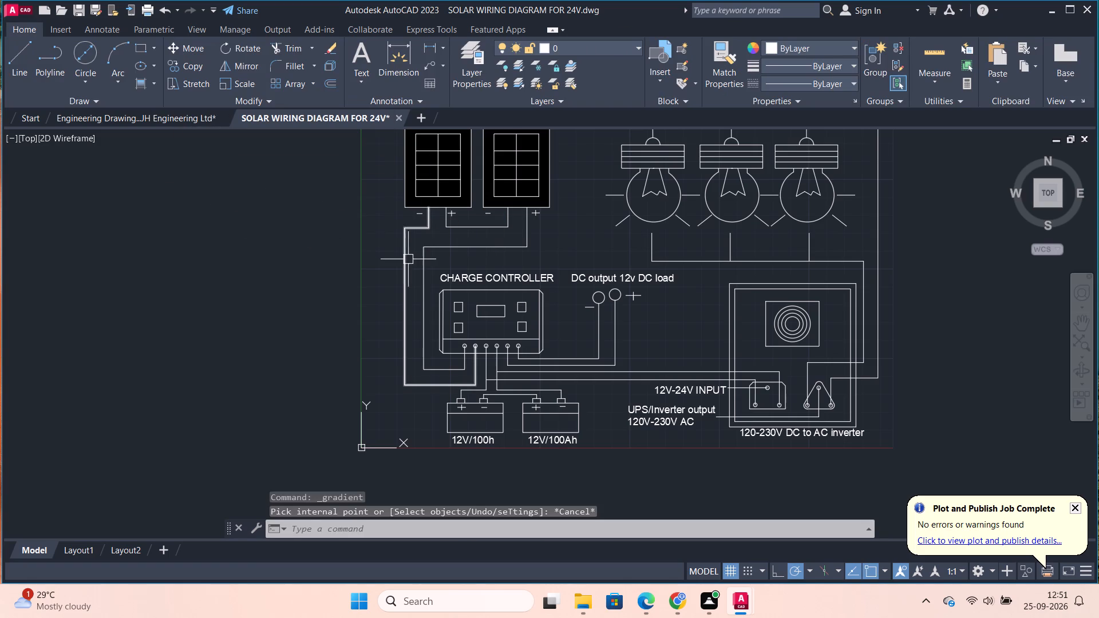
click(402, 262)
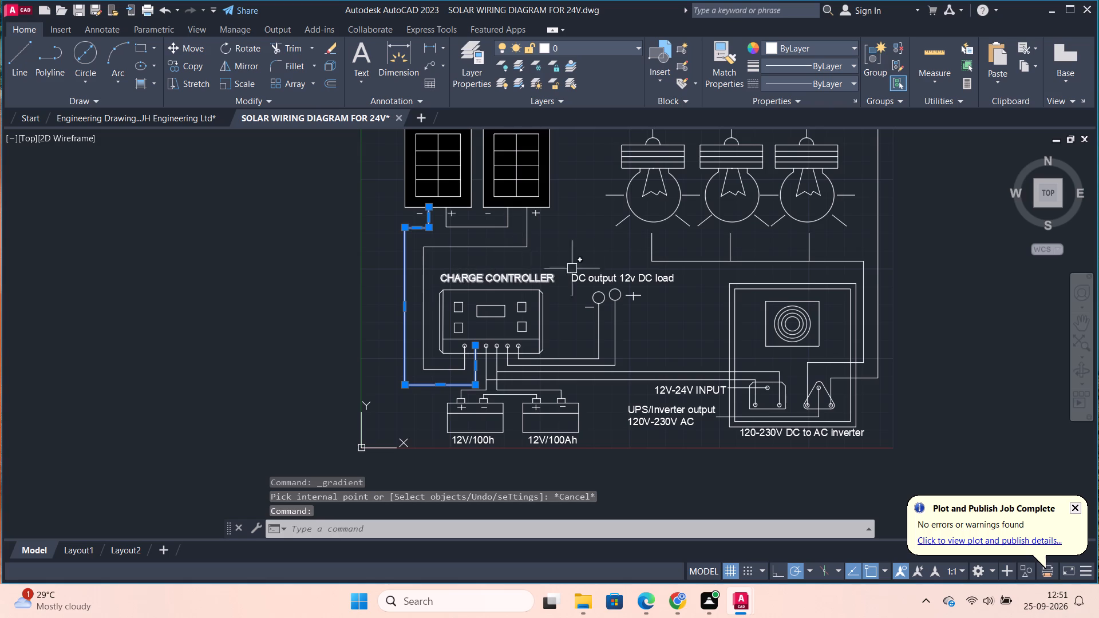
click(832, 48)
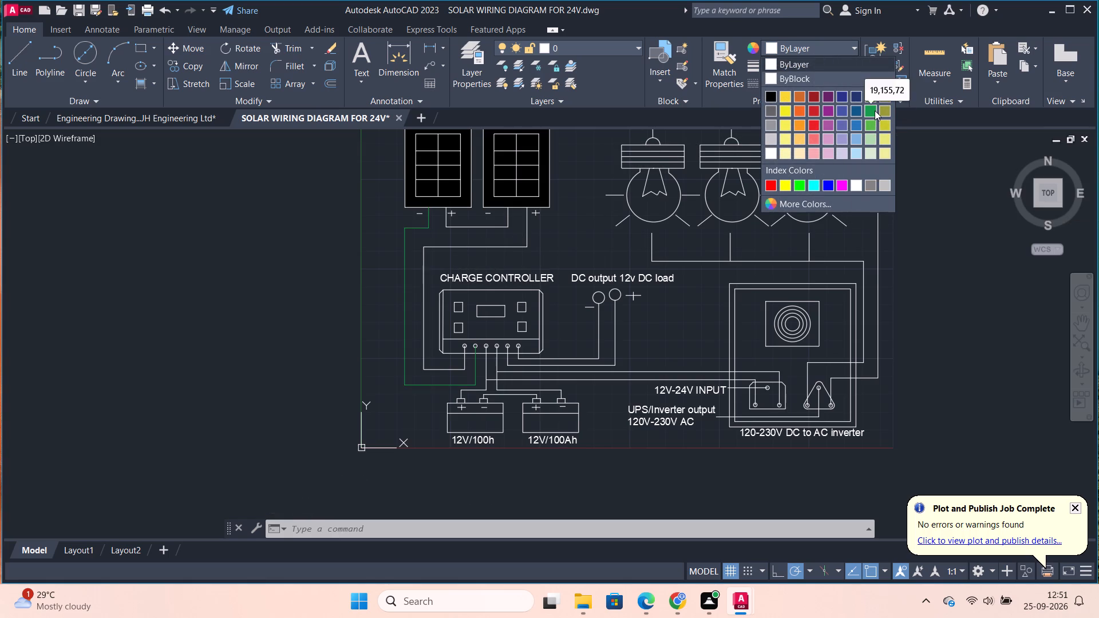
click(798, 188)
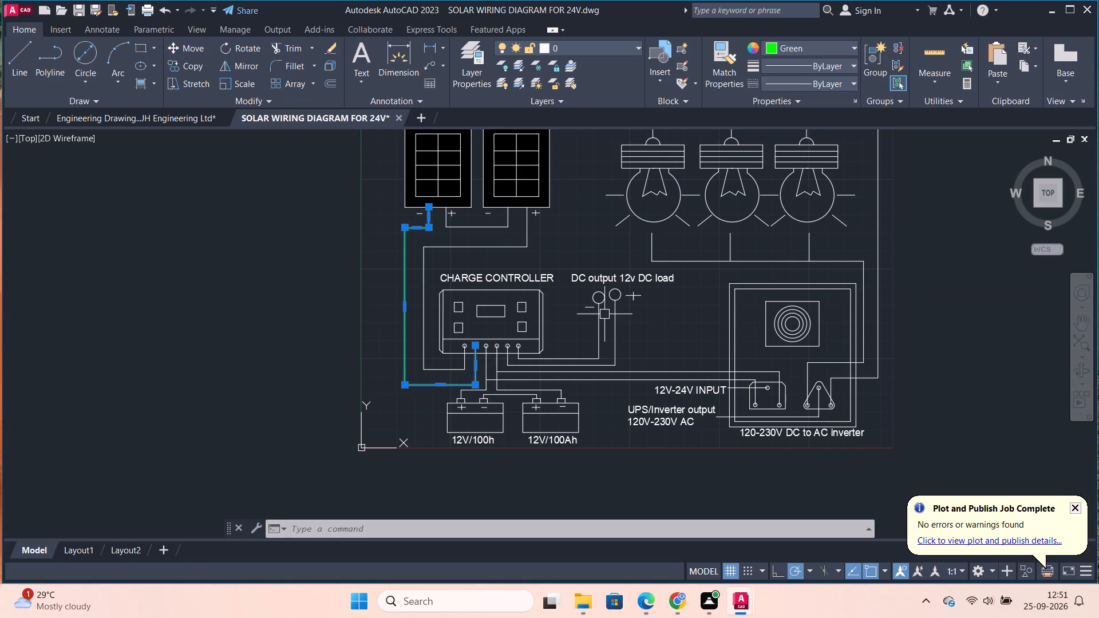
key(Escape)
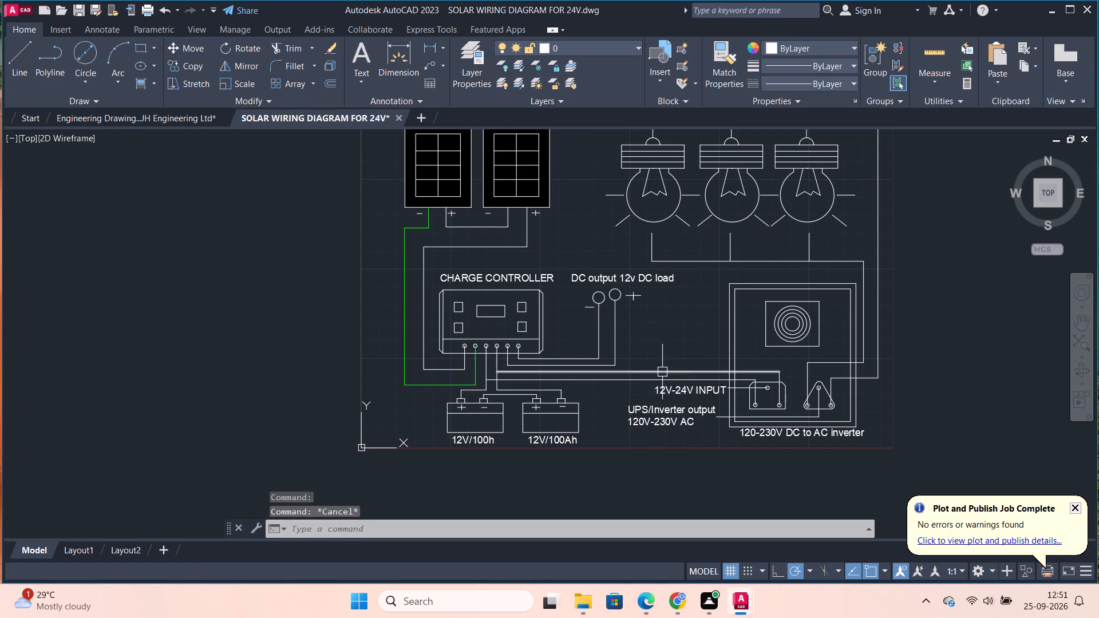
Colour the negative wires of the second battery and DC output, and the wiring below the three bulbs to the inverter, green.
scroll(491, 375, up, 2)
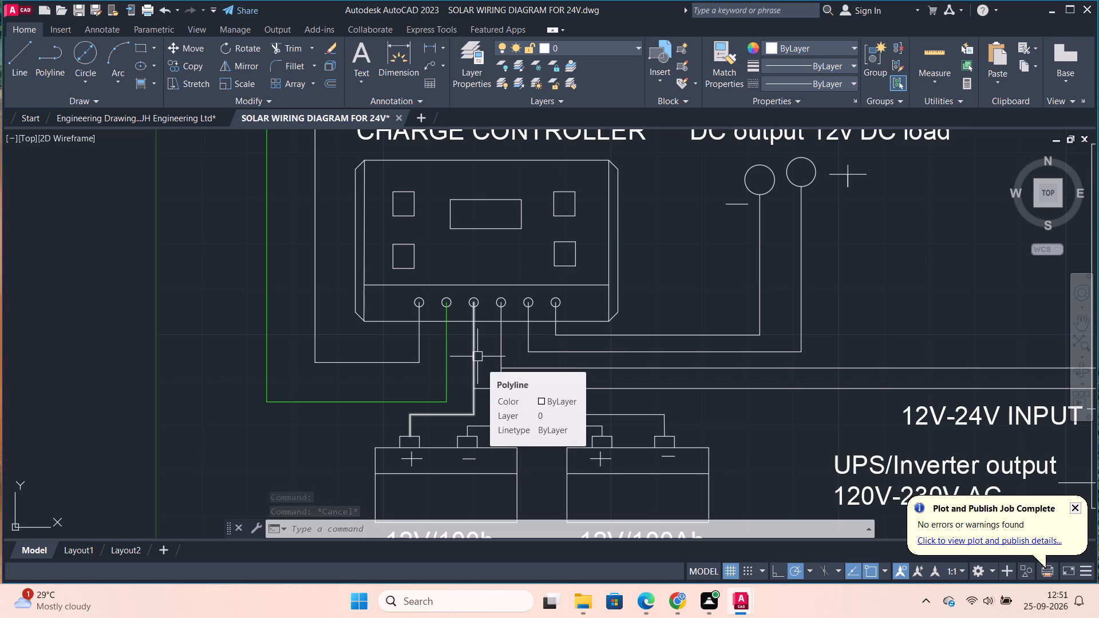
click(499, 351)
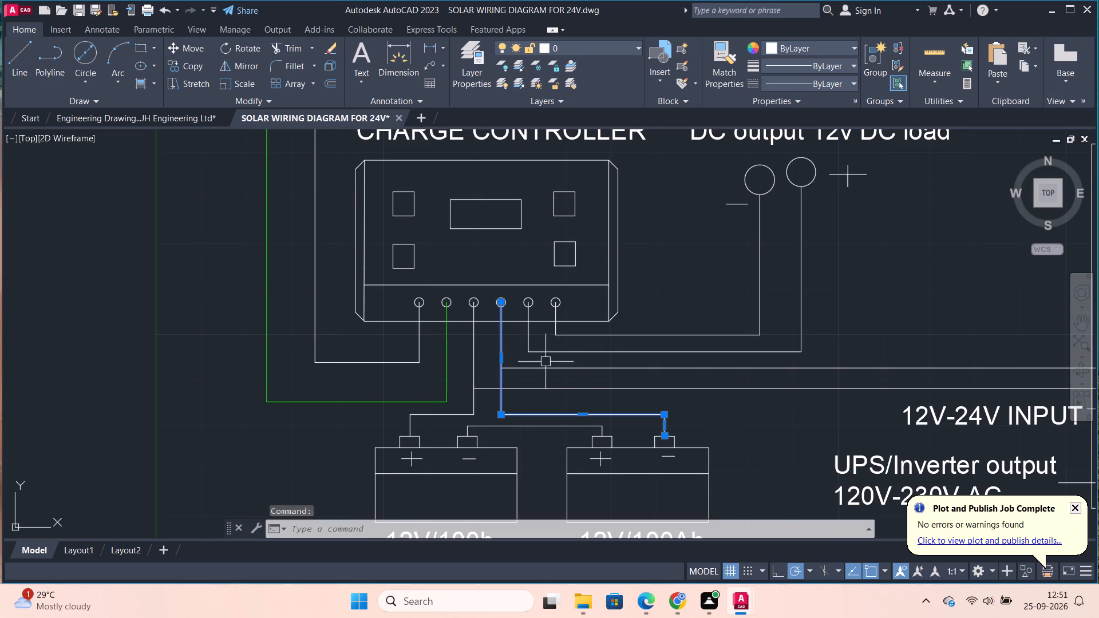
click(657, 338)
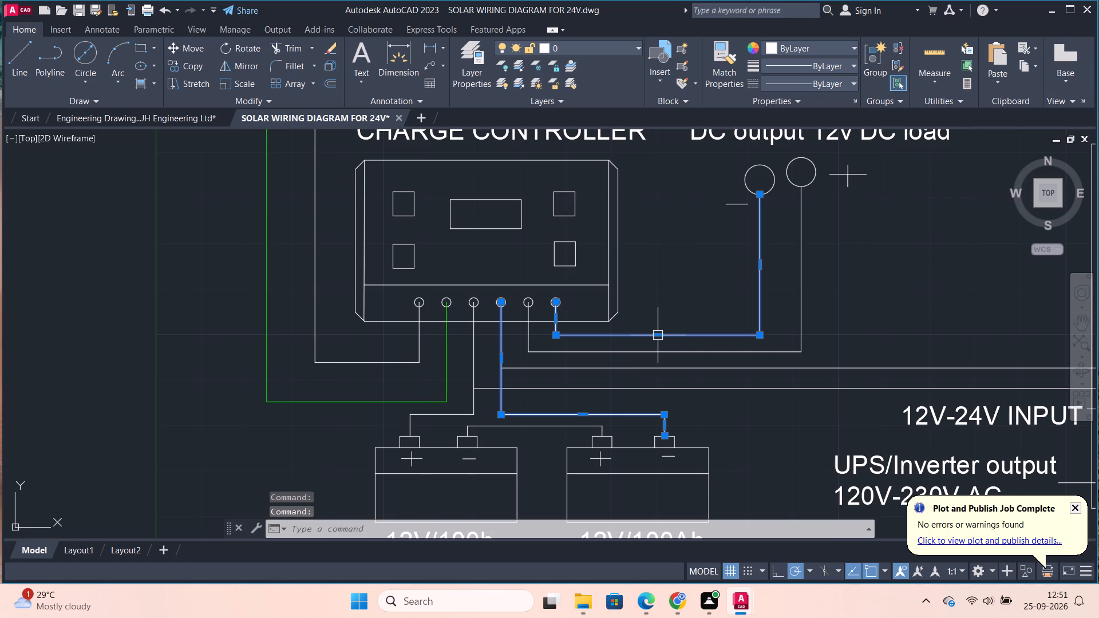
scroll(864, 304, down, 2)
middle_drag(875, 296, 868, 296)
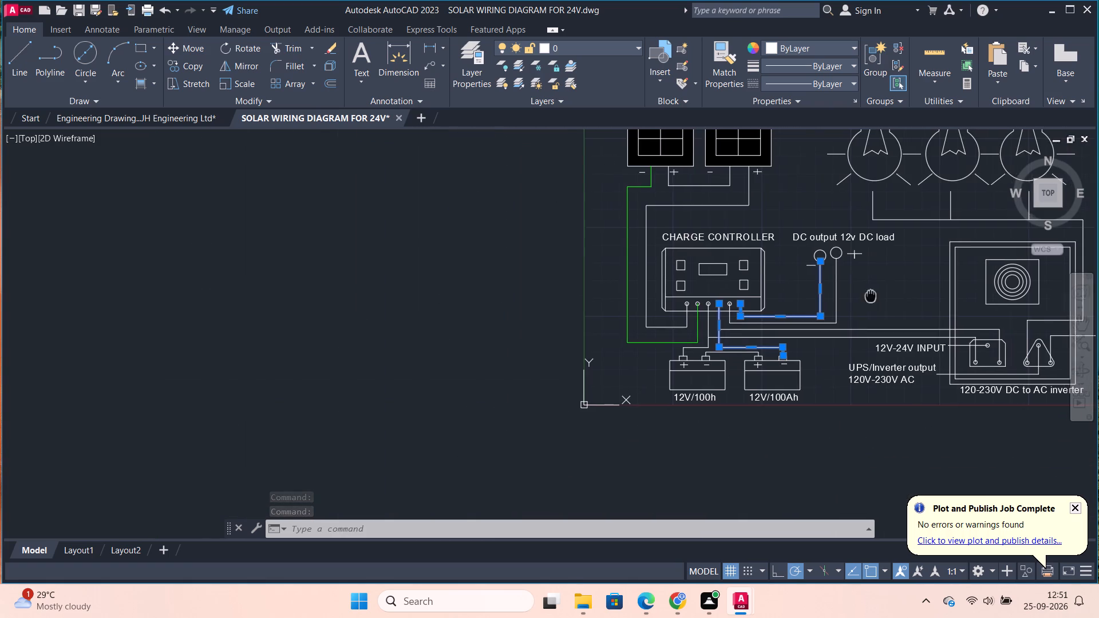
middle_drag(868, 296, 658, 355)
click(769, 277)
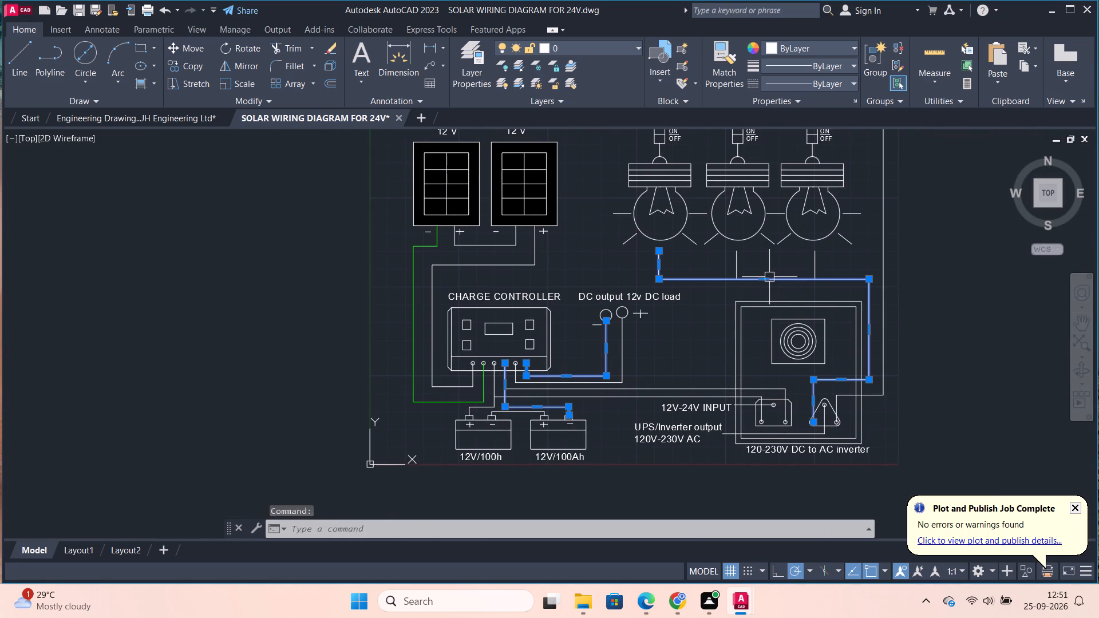
click(736, 263)
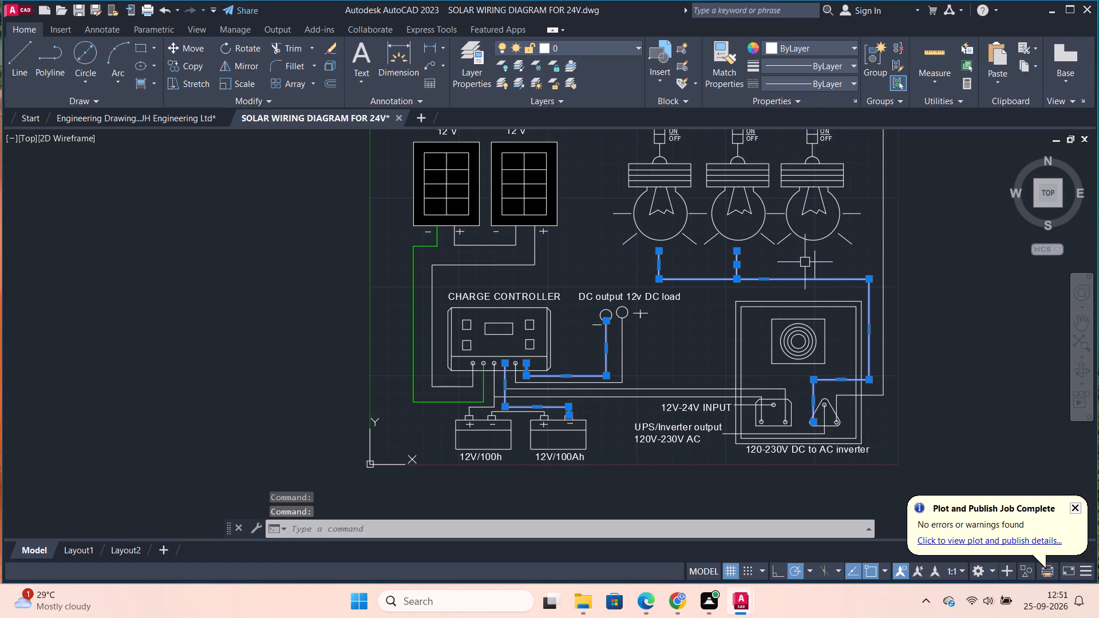
click(818, 260)
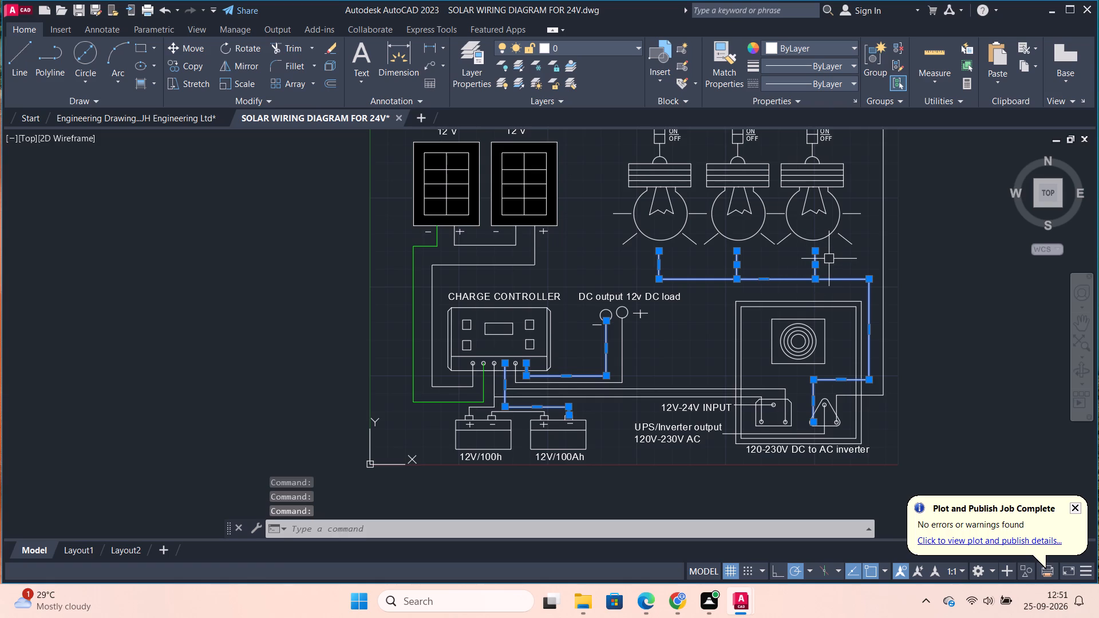
click(857, 49)
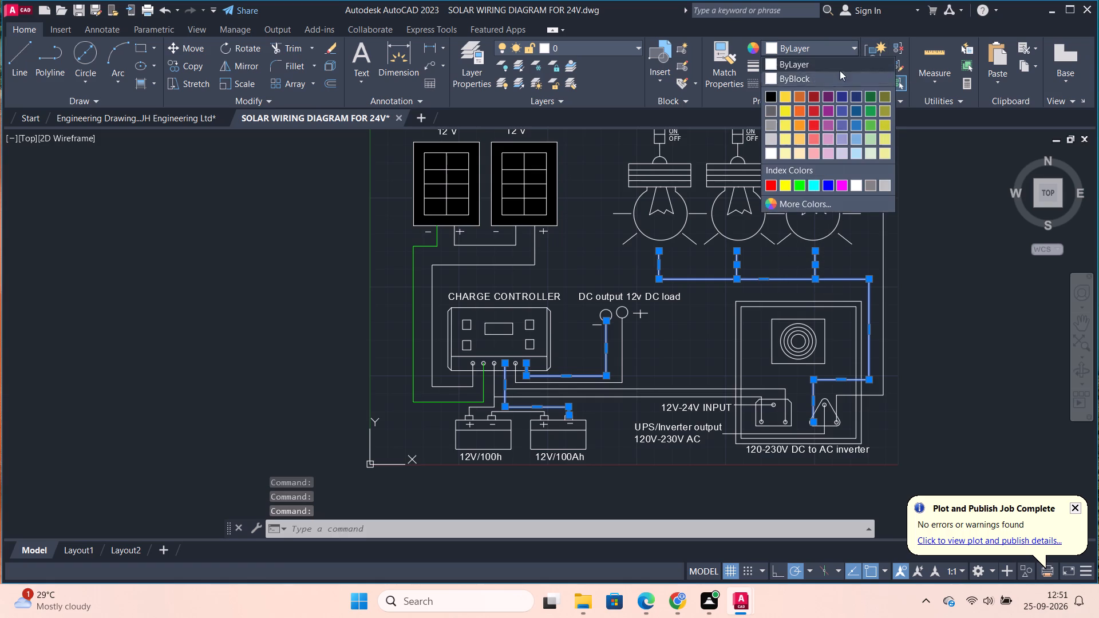
click(798, 186)
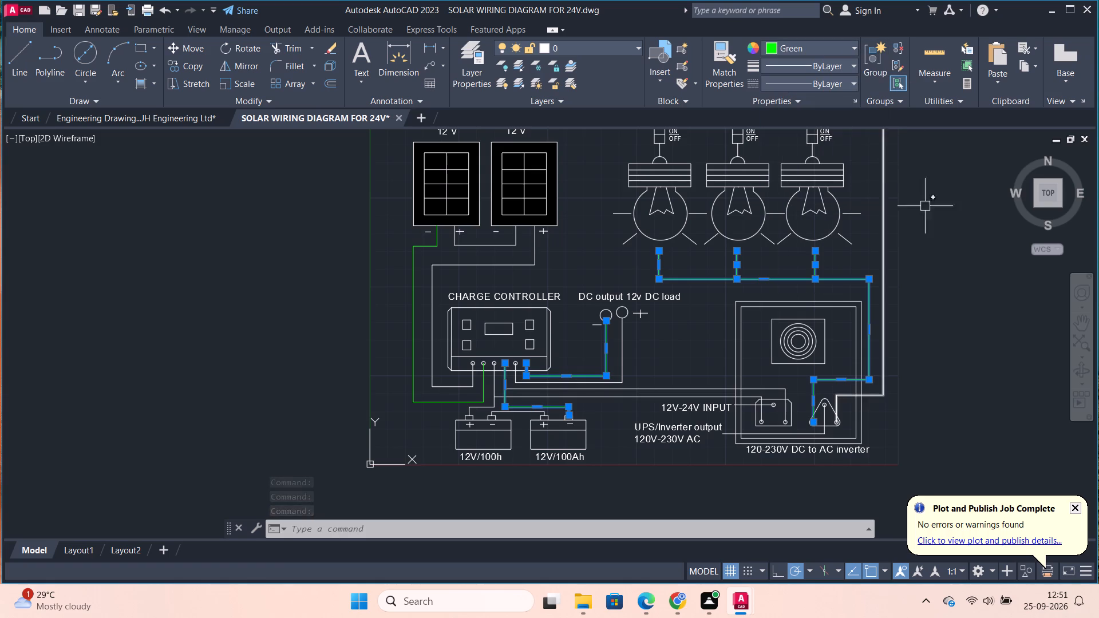
key(Escape)
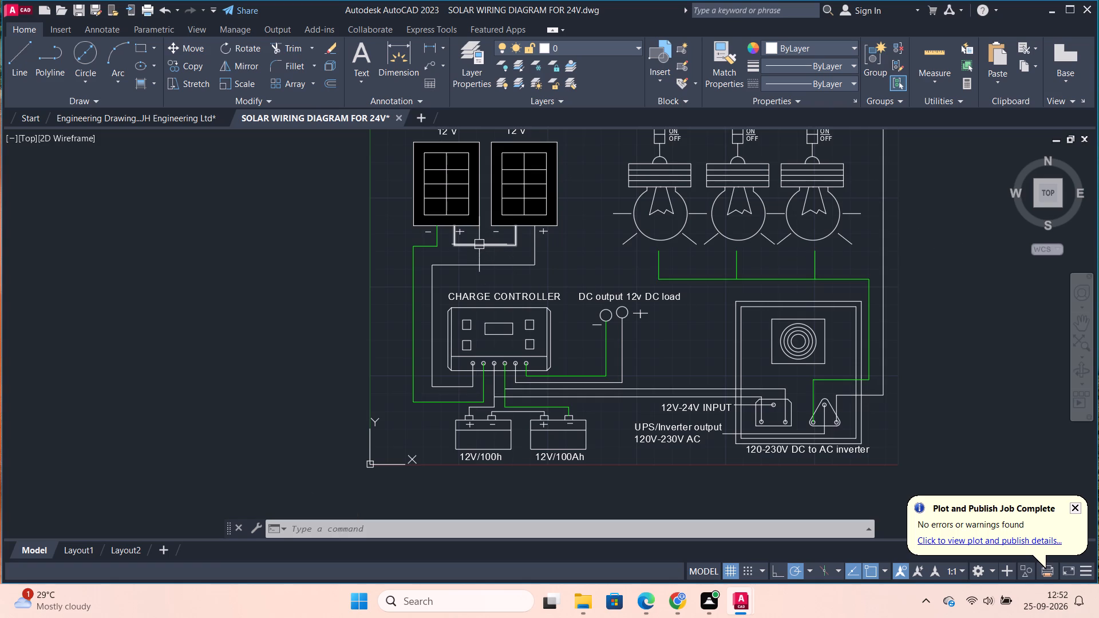
Colour the positive wires of the second solar panel, first battery, DC output and inverter's 12V-24V input with index colour 30.
click(497, 268)
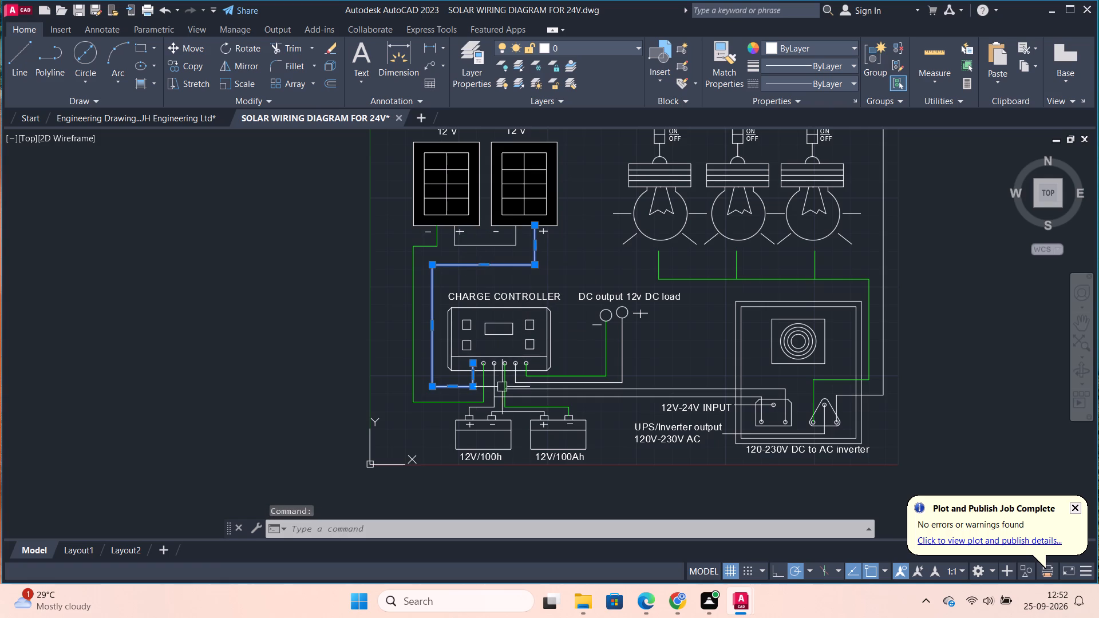
scroll(492, 406, up, 2)
click(485, 414)
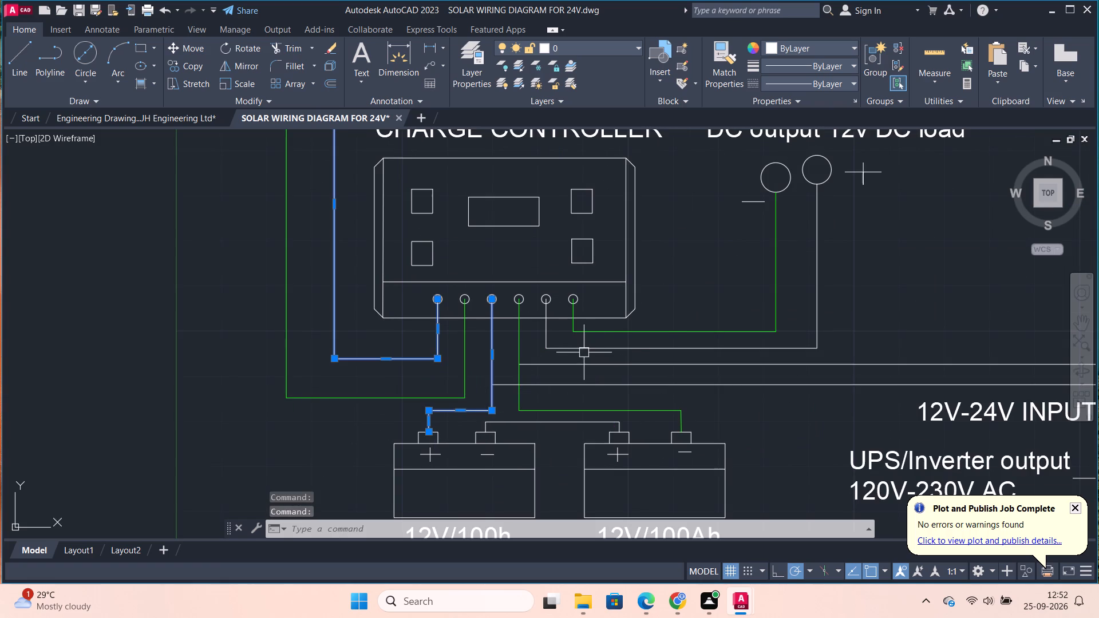
click(584, 351)
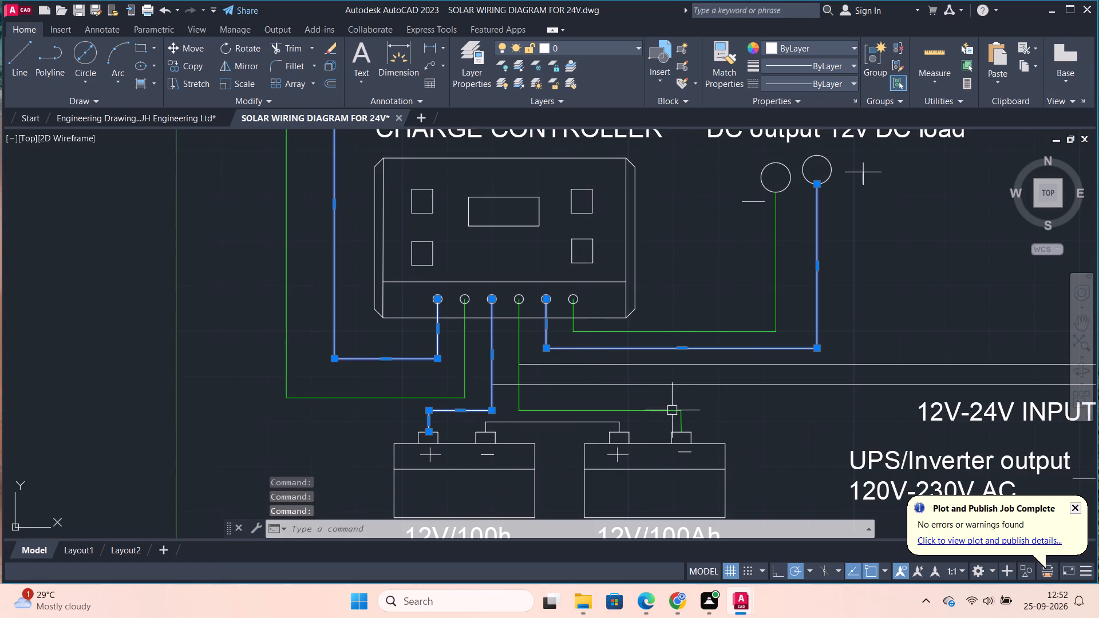
click(573, 385)
scroll(616, 381, down, 3)
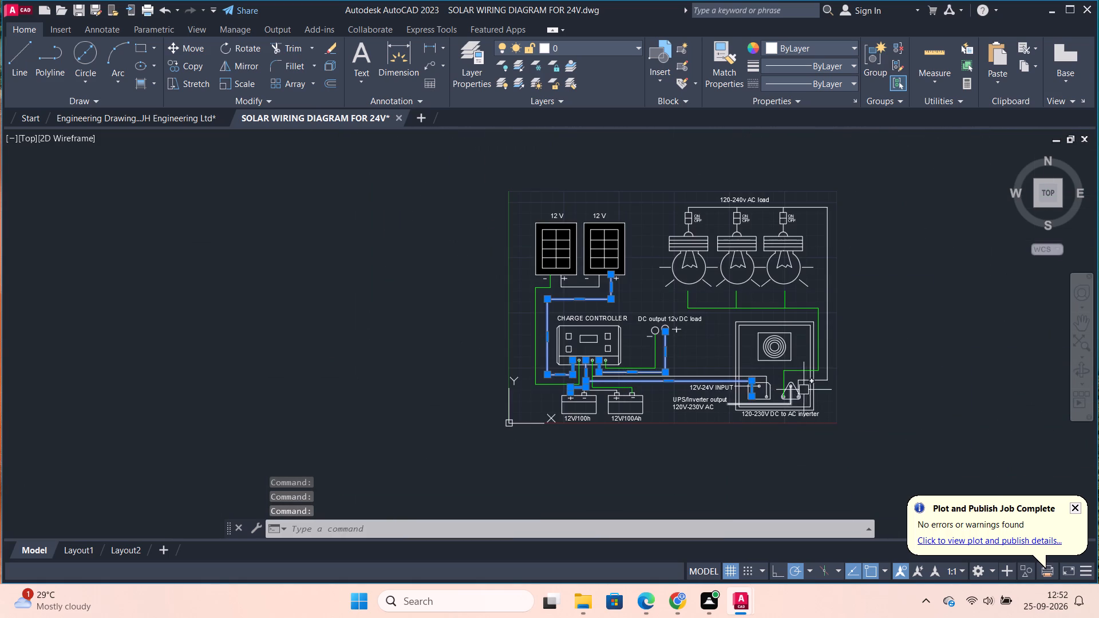
scroll(805, 387, up, 2)
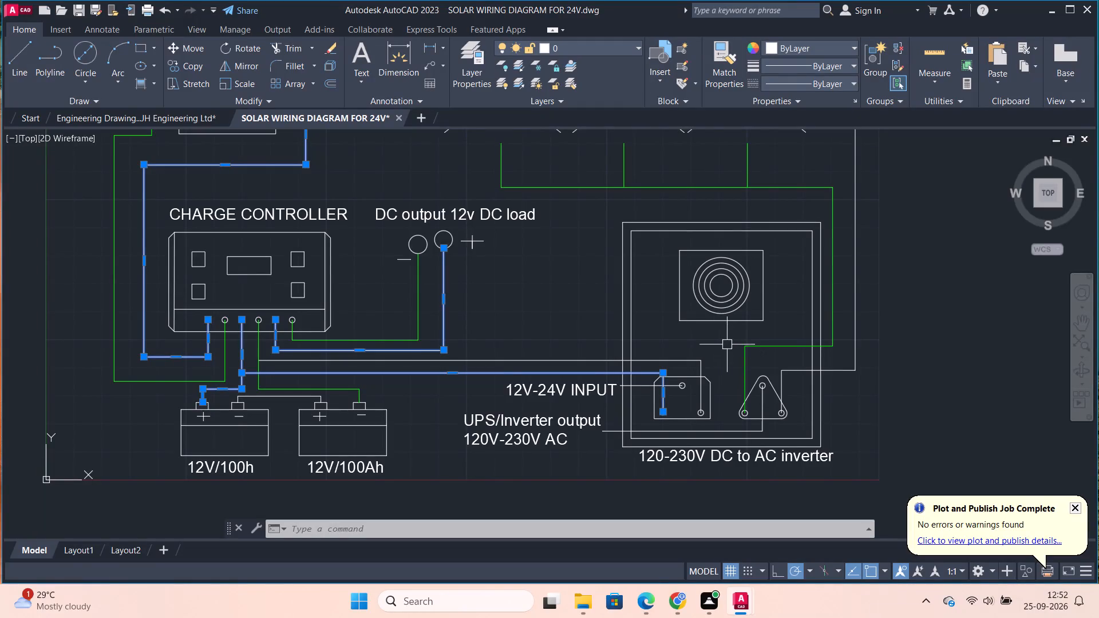
click(812, 51)
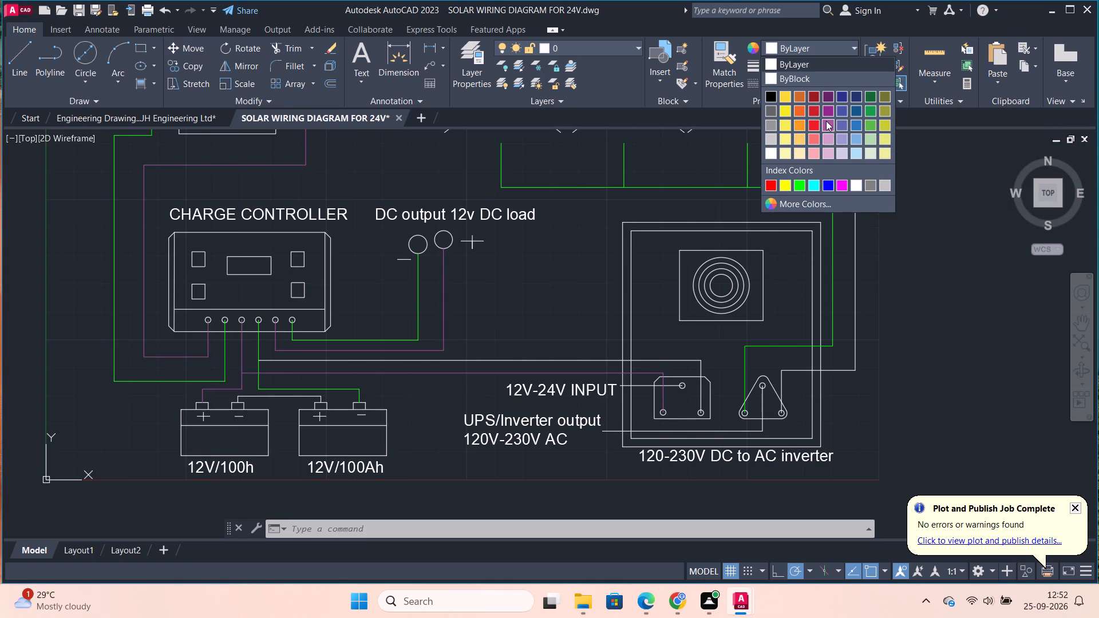
click(768, 200)
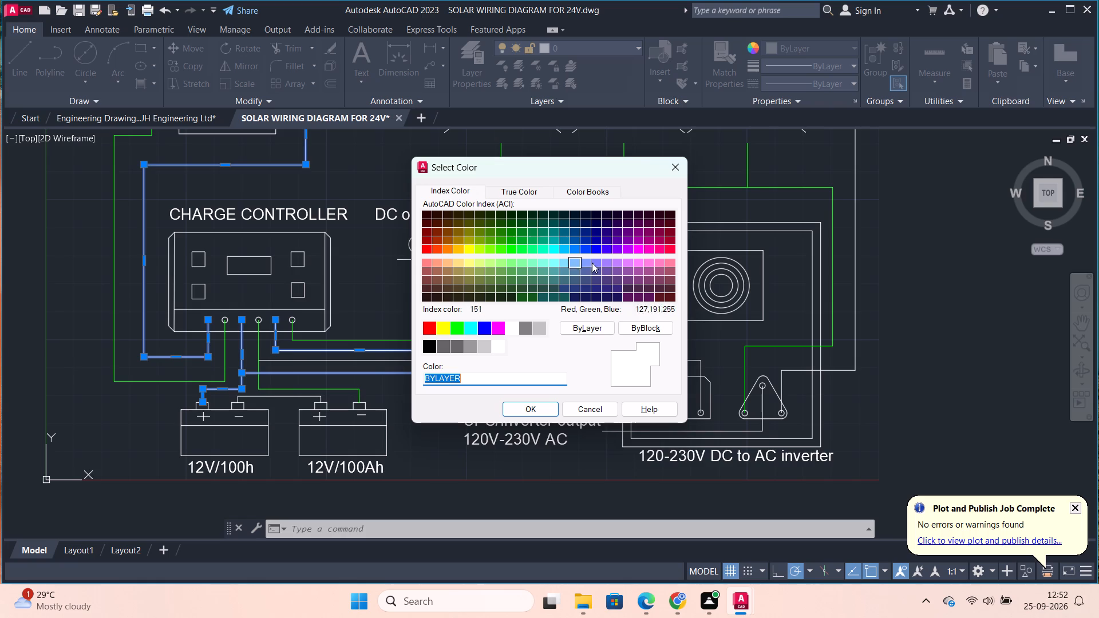
click(451, 249)
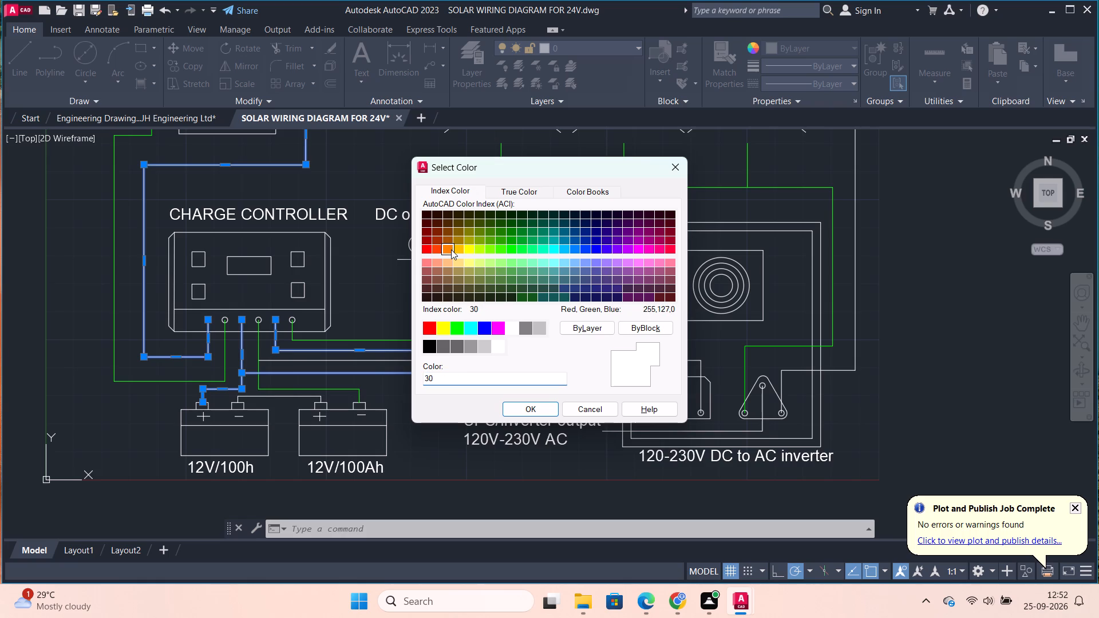
click(552, 409)
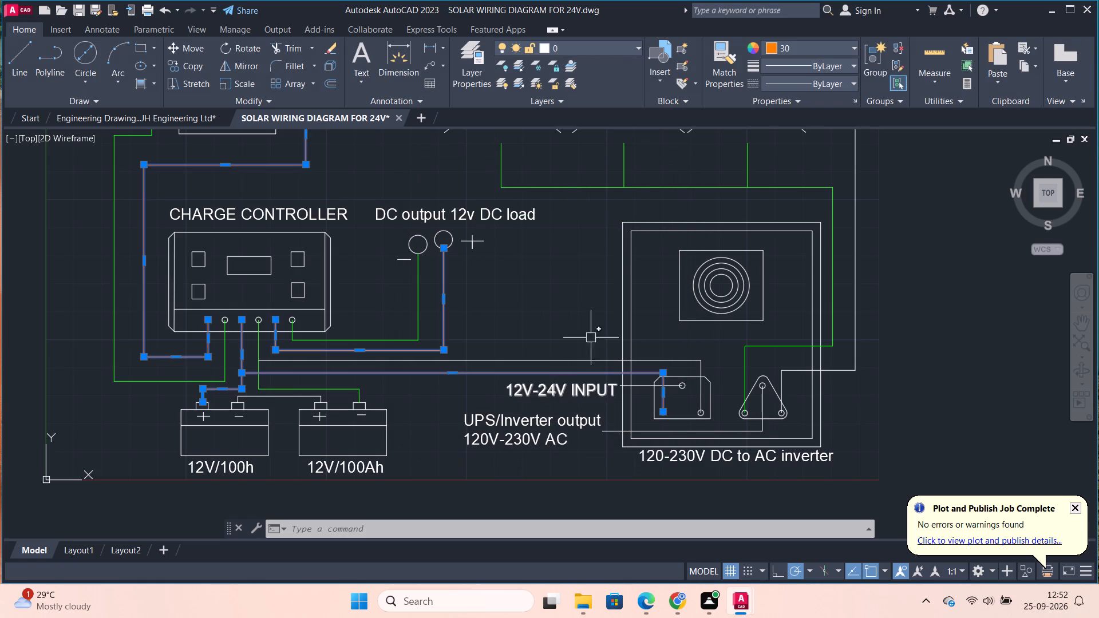
Change the selected positive wires to the orange 242,103,34.
click(836, 50)
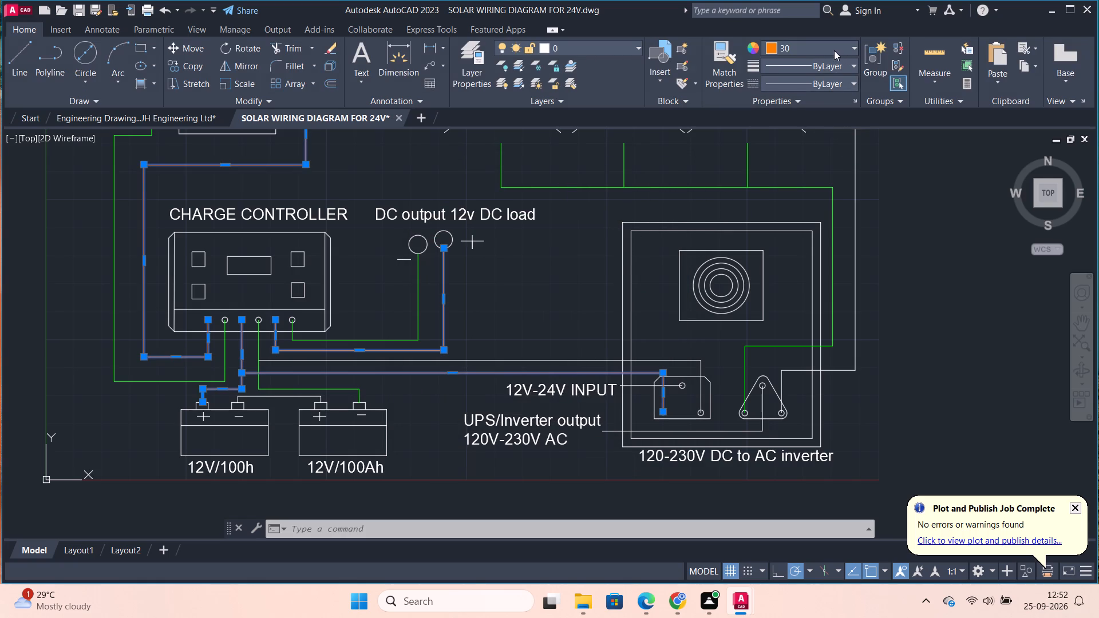
click(796, 116)
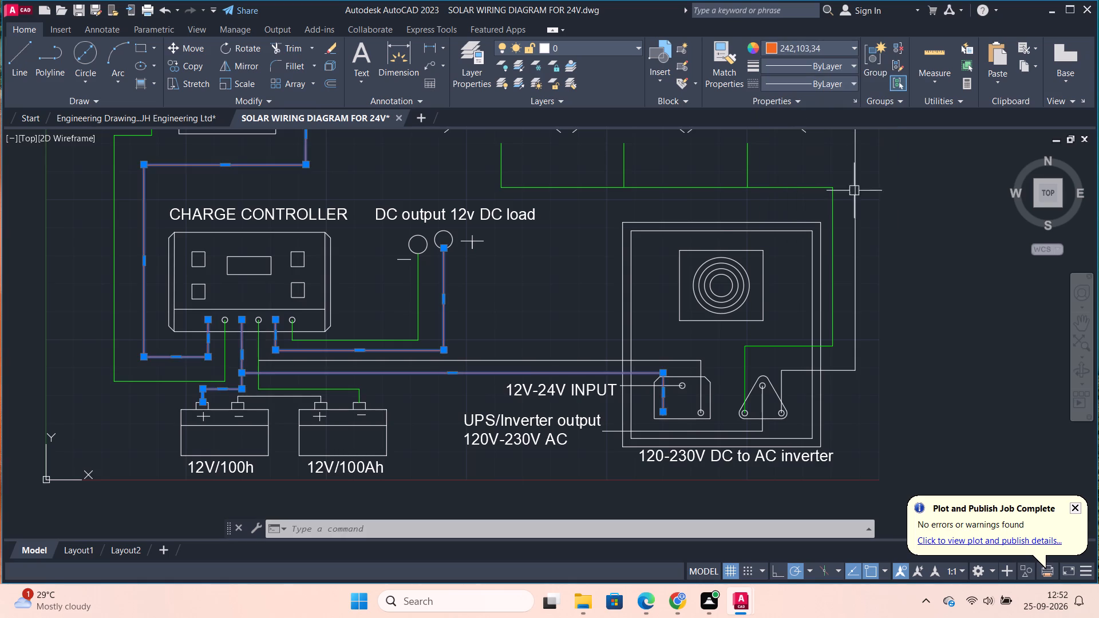
scroll(876, 223, down, 1)
key(Escape)
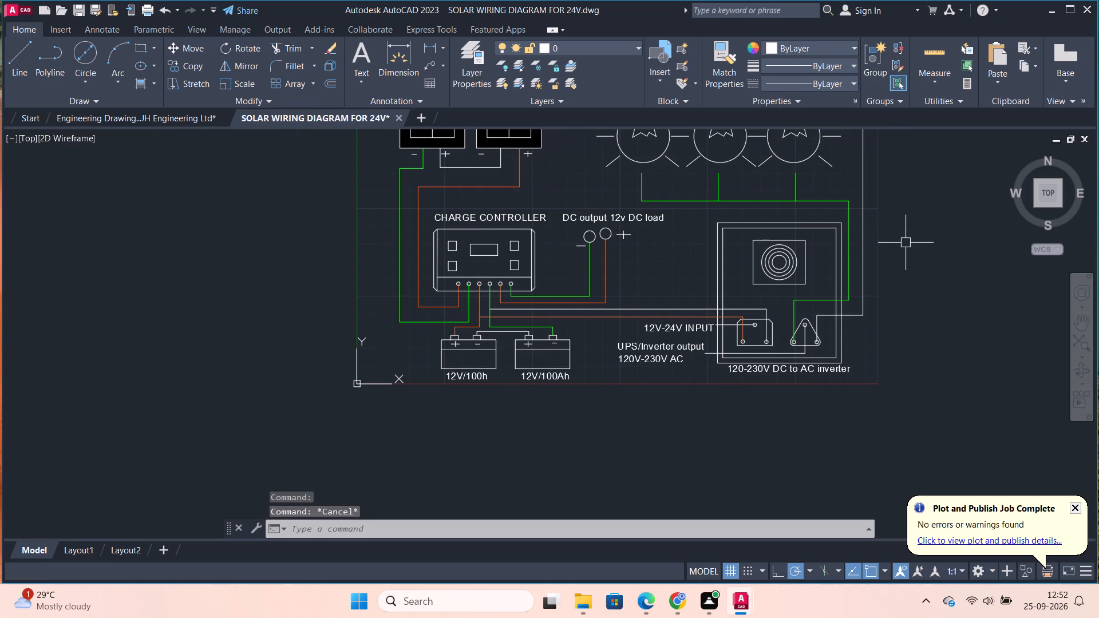
Colour the wire from the inverter output to the bulb switches orange 242,103,34.
middle_drag(906, 237, 839, 359)
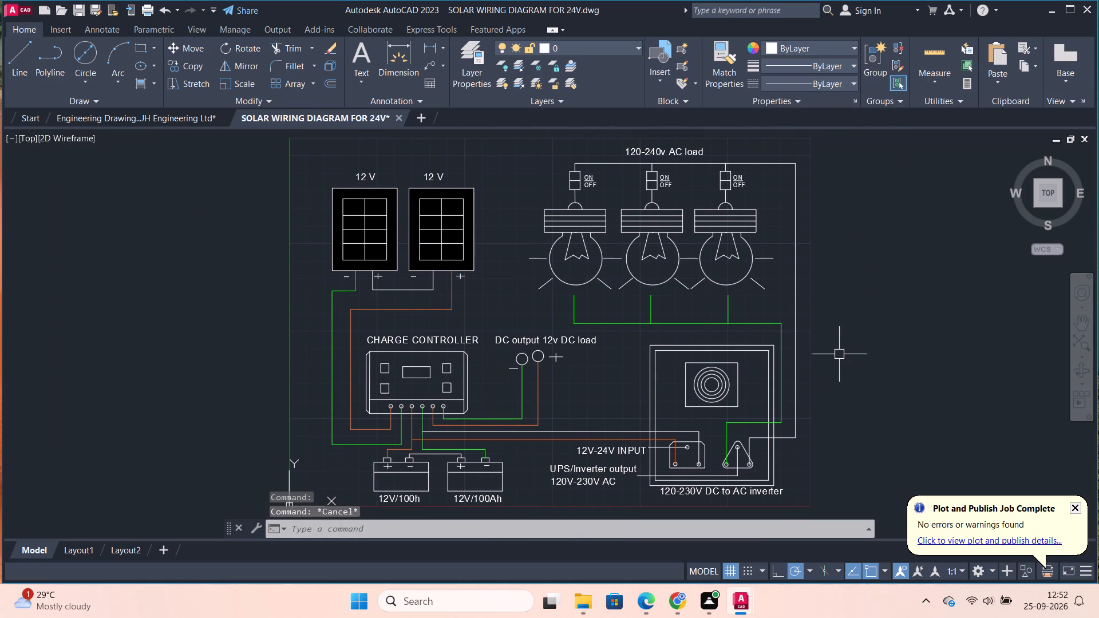
click(796, 271)
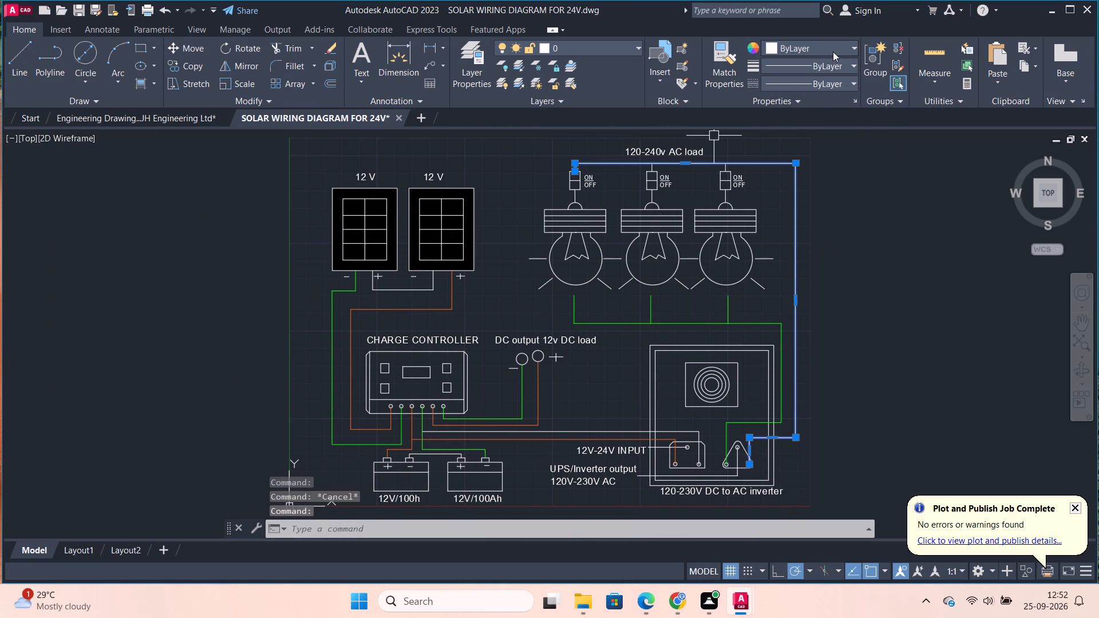
click(833, 51)
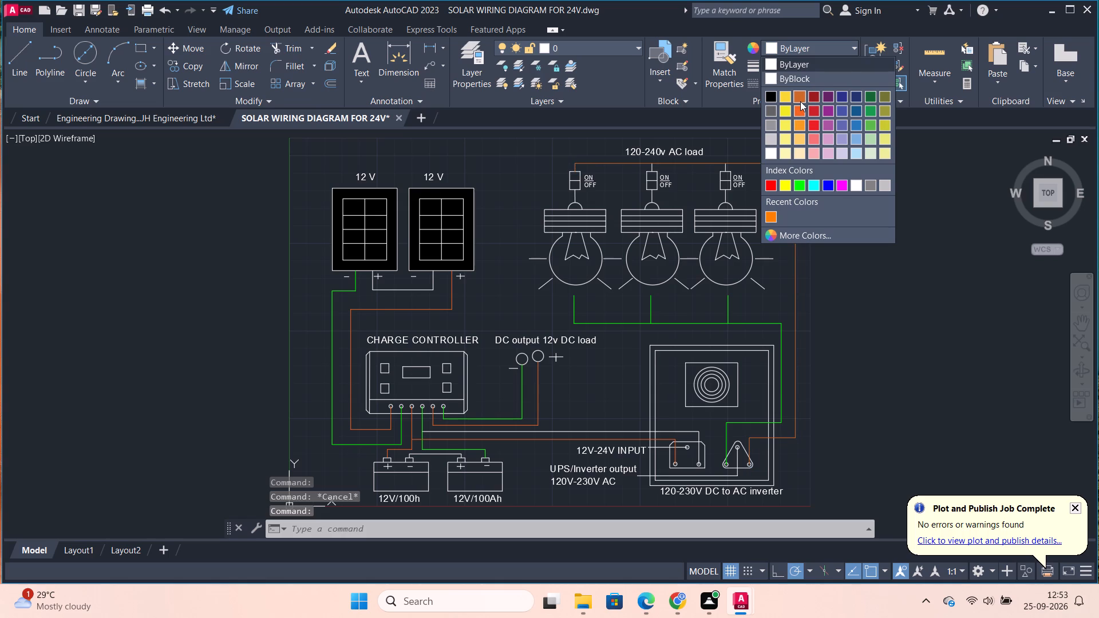
click(801, 110)
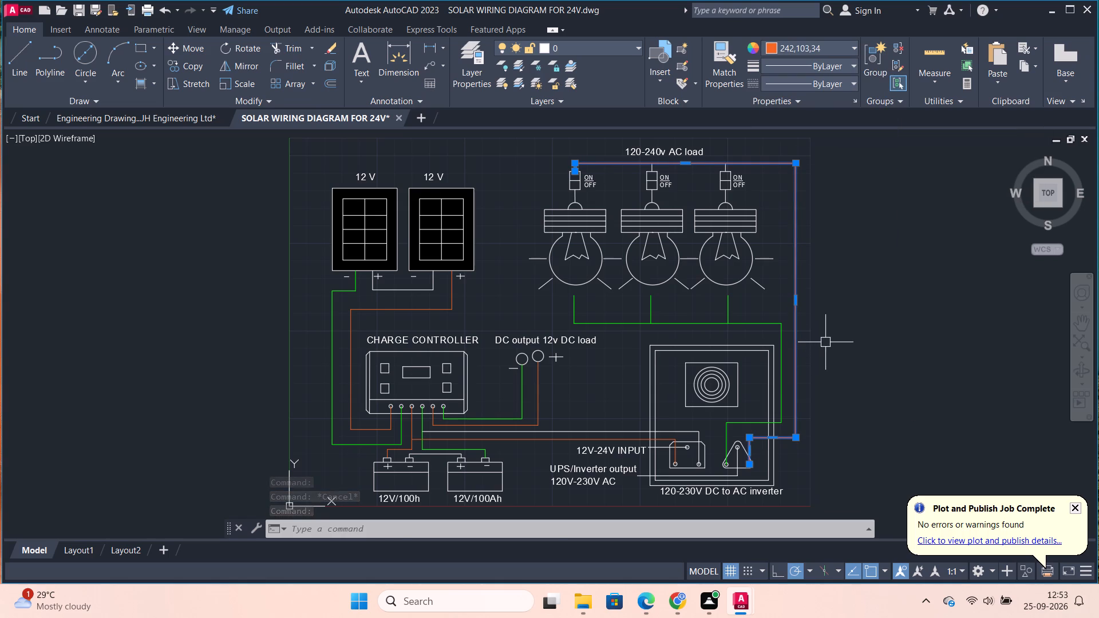
click(825, 342)
key(Escape)
key(Escape)
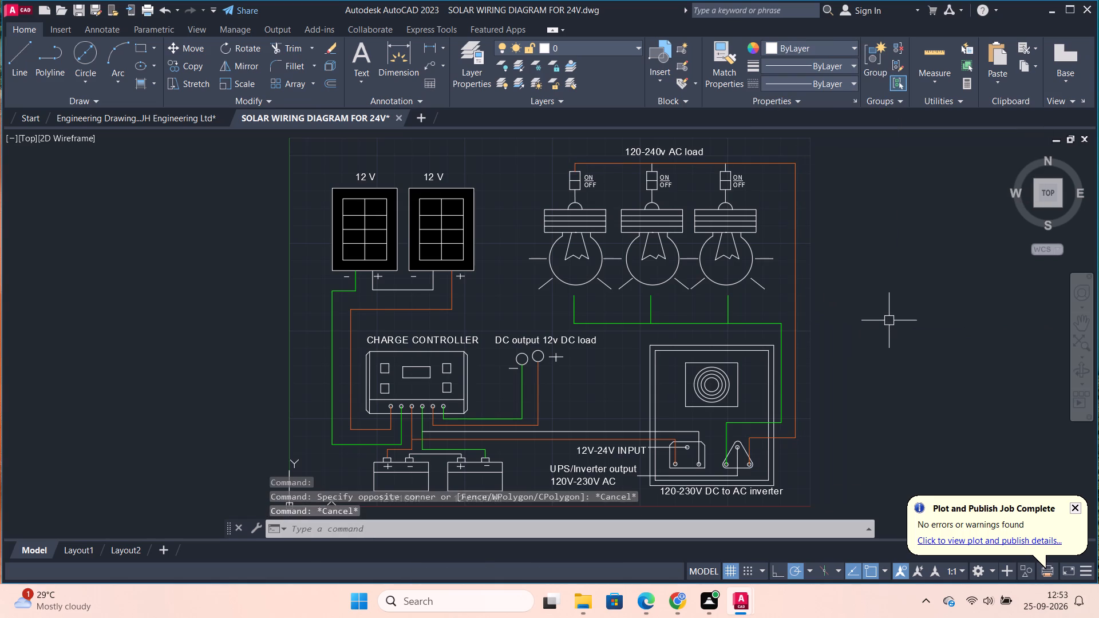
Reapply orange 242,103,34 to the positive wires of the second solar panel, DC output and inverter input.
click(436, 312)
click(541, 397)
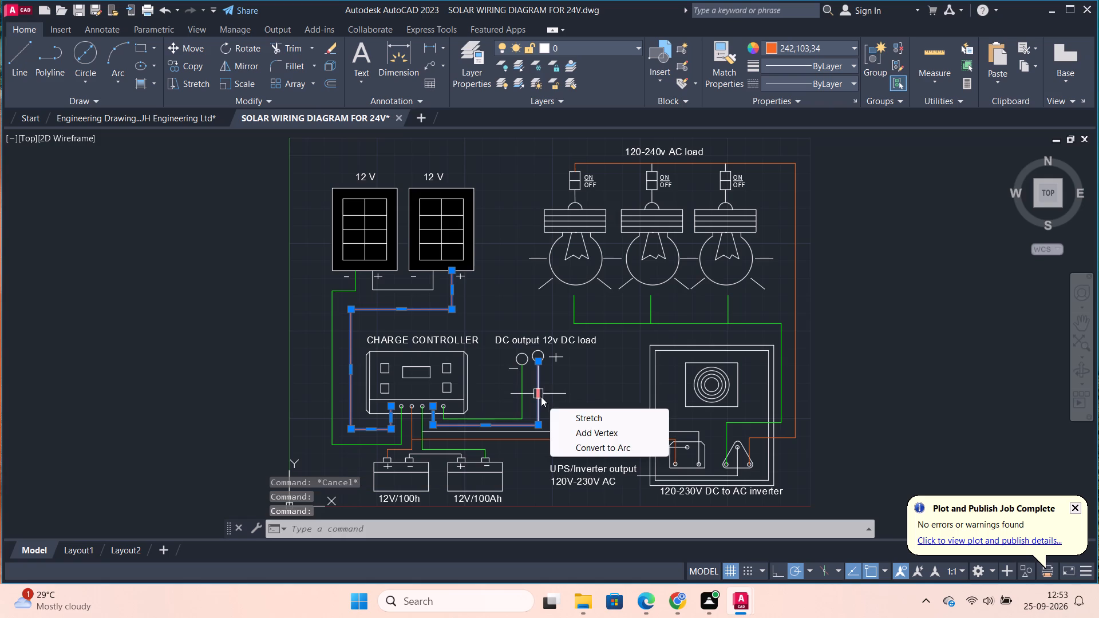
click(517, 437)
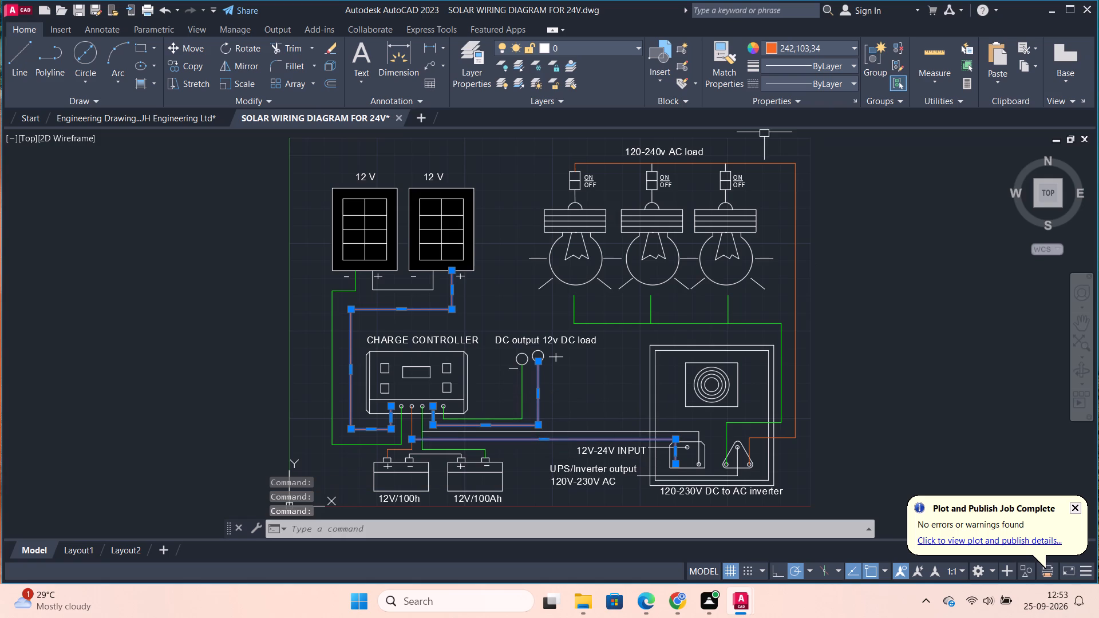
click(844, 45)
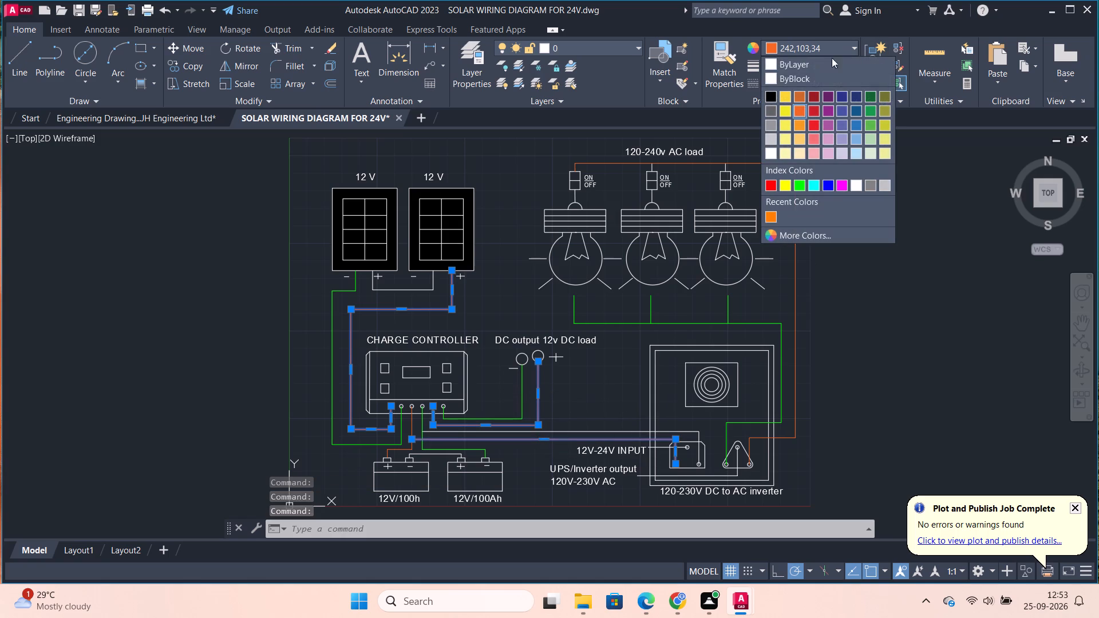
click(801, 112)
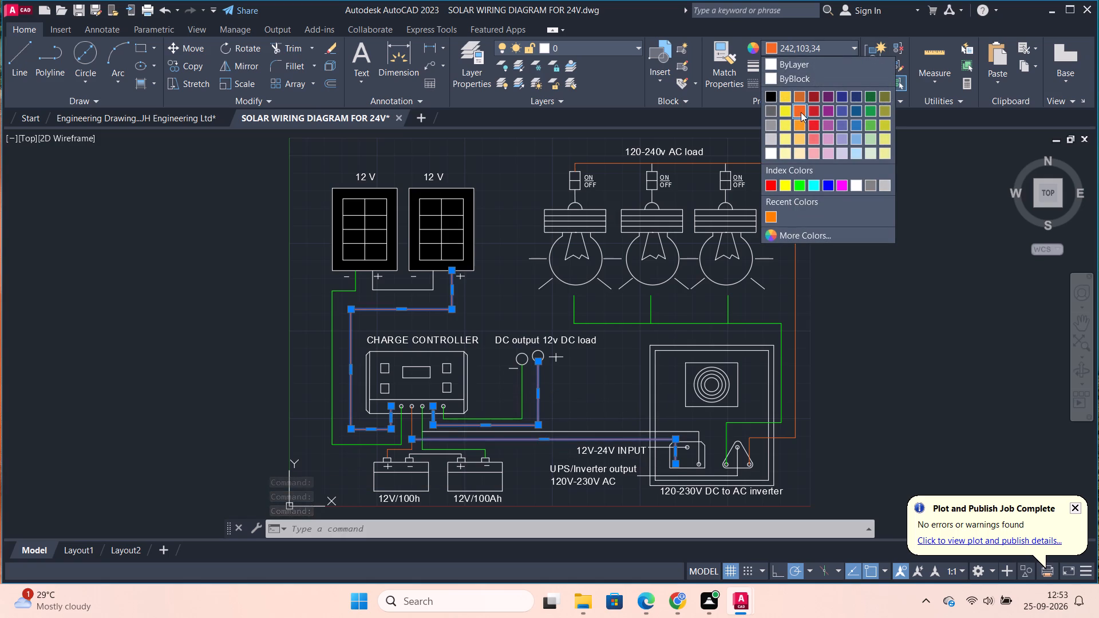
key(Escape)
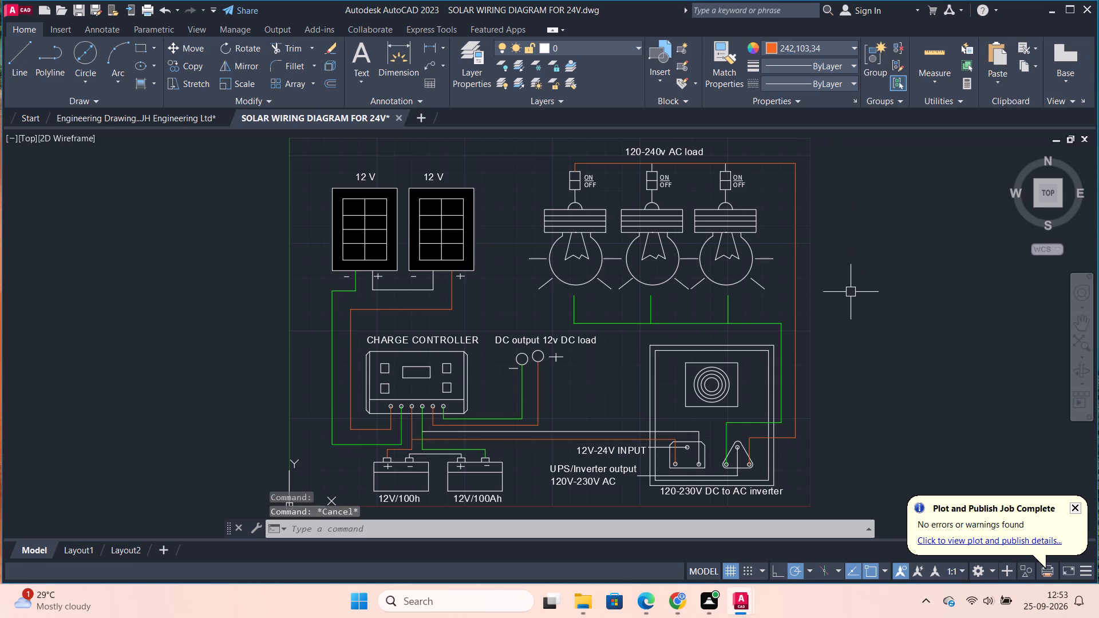
Colour the negative wire running from the charge controller to the inverter's 12V-24V input green.
click(622, 428)
scroll(699, 409, up, 2)
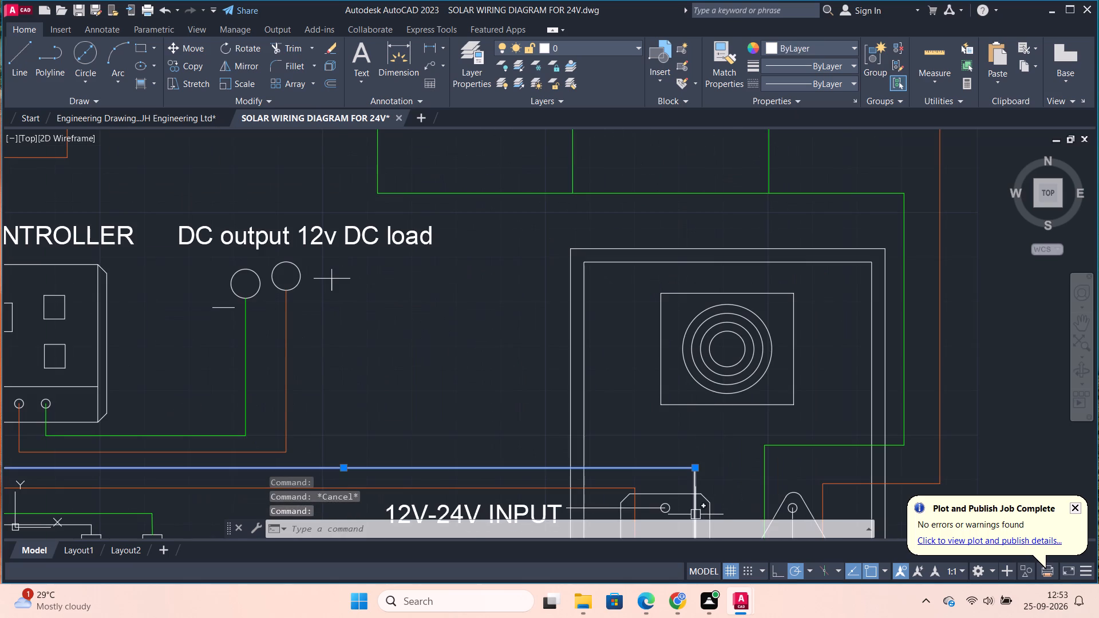
scroll(711, 460, down, 1)
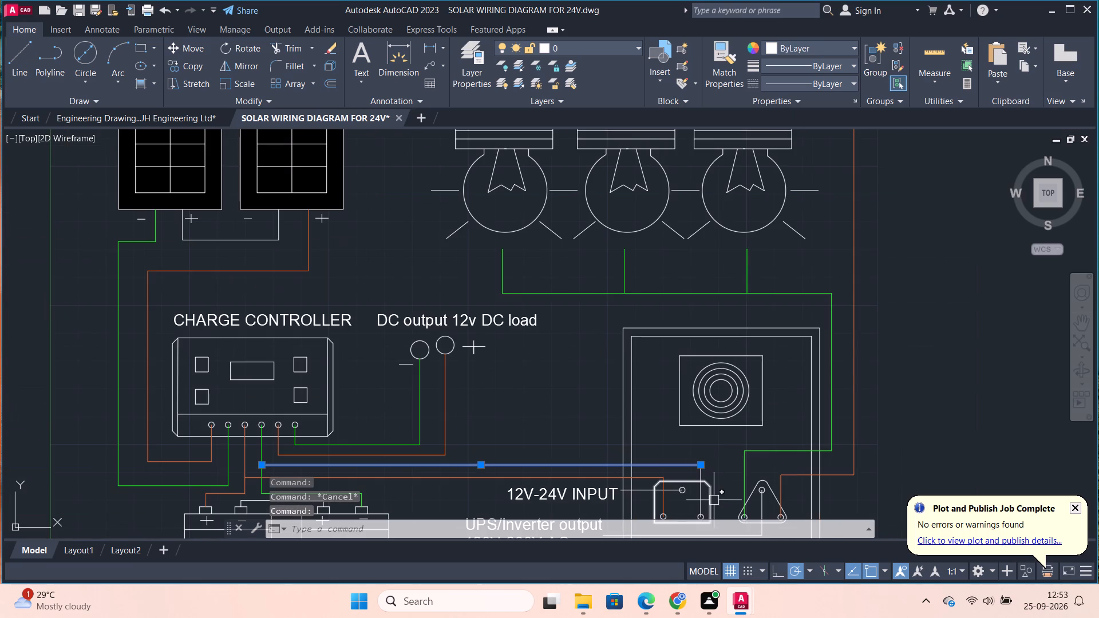
click(699, 502)
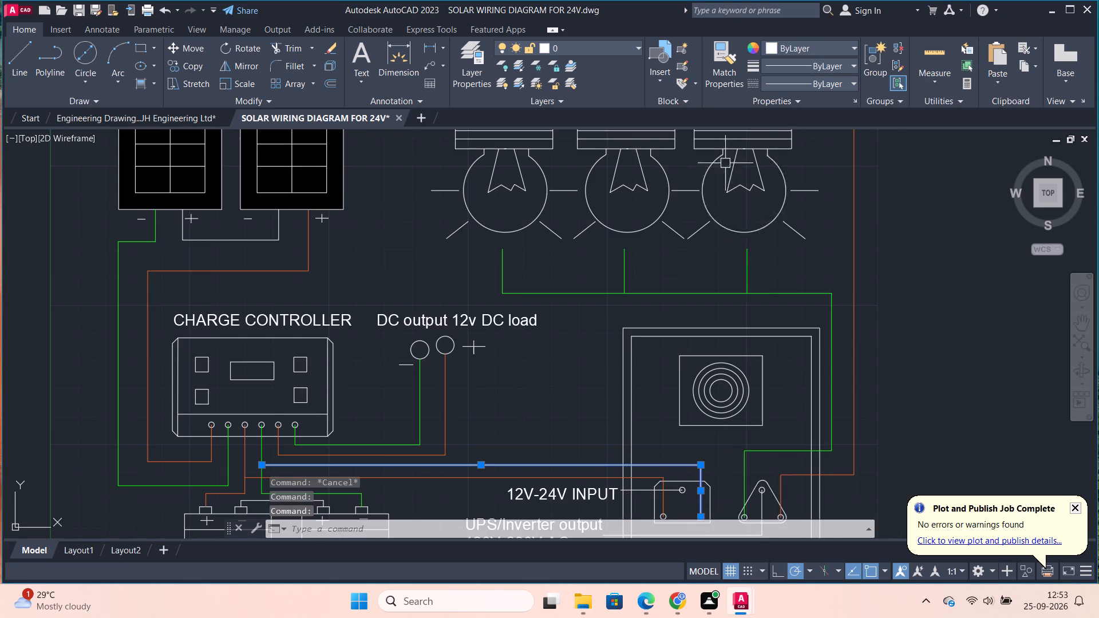
click(816, 50)
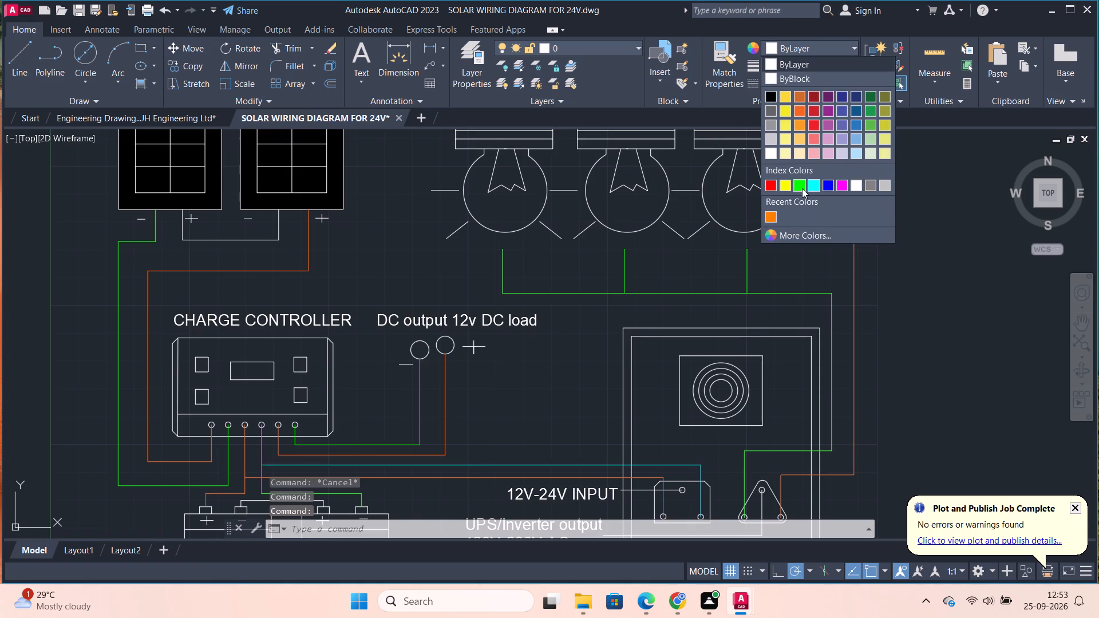
click(802, 188)
scroll(890, 330, down, 2)
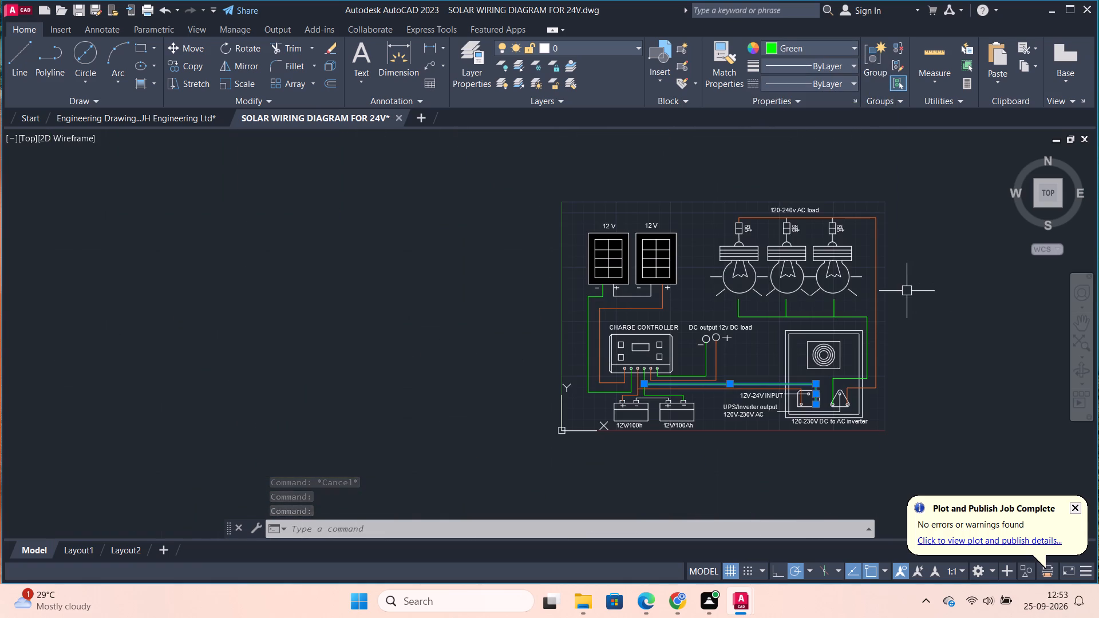
key(Escape)
Colour the series link between the two solar panels' inner terminals cyan.
scroll(646, 303, up, 2)
scroll(707, 310, down, 2)
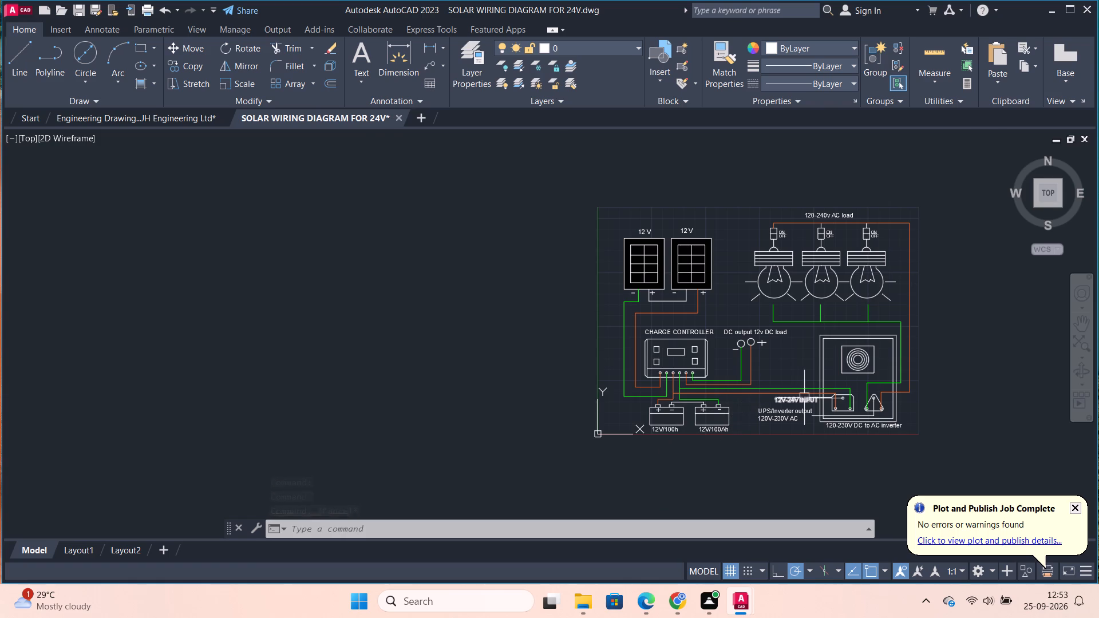
scroll(804, 398, up, 2)
scroll(773, 278, down, 2)
middle_drag(721, 207, 715, 220)
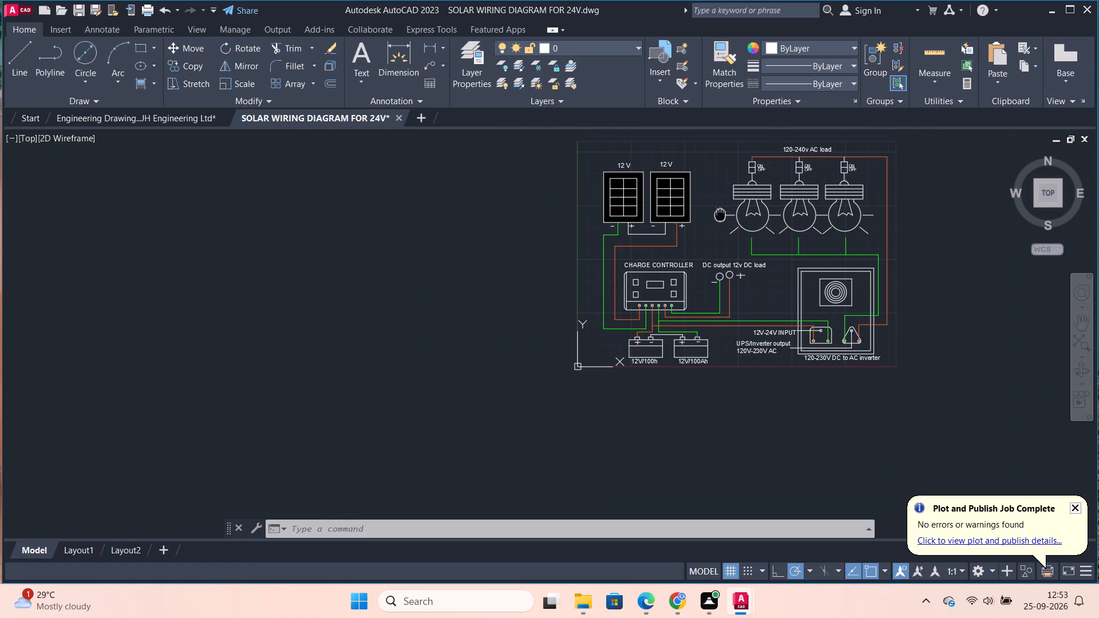
middle_drag(715, 220, 649, 257)
click(578, 279)
scroll(578, 271, up, 1)
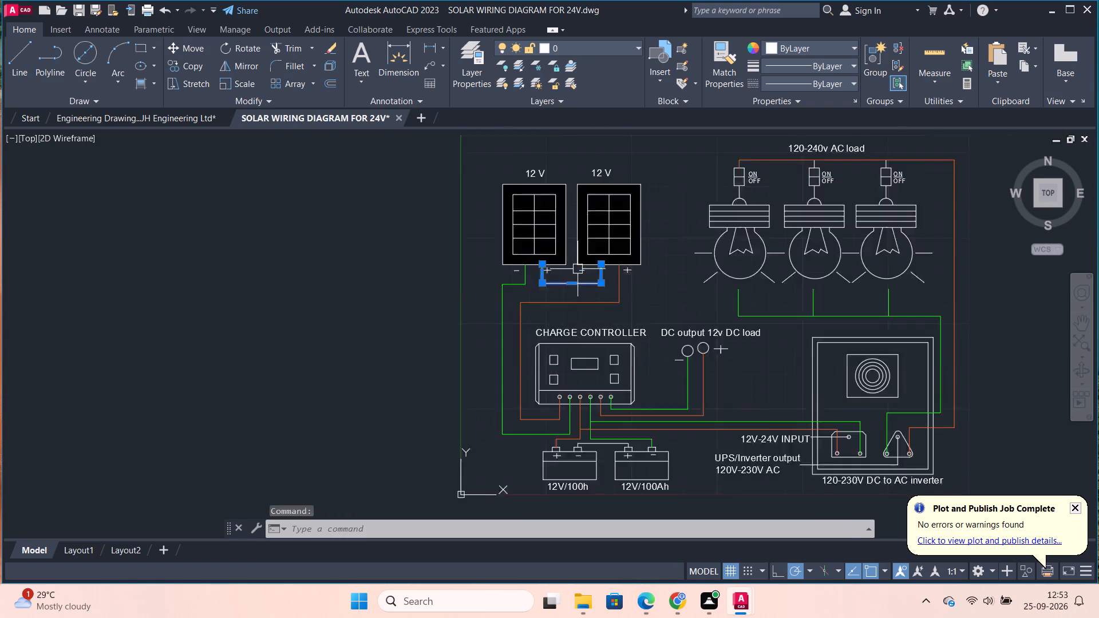
scroll(578, 266, up, 1)
click(835, 46)
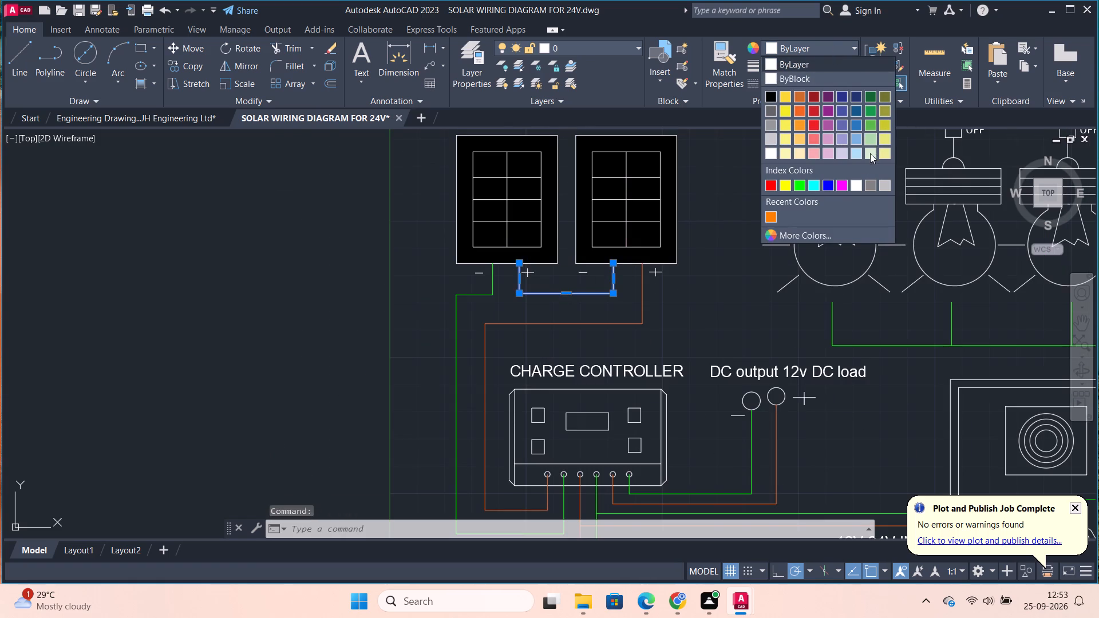
click(816, 187)
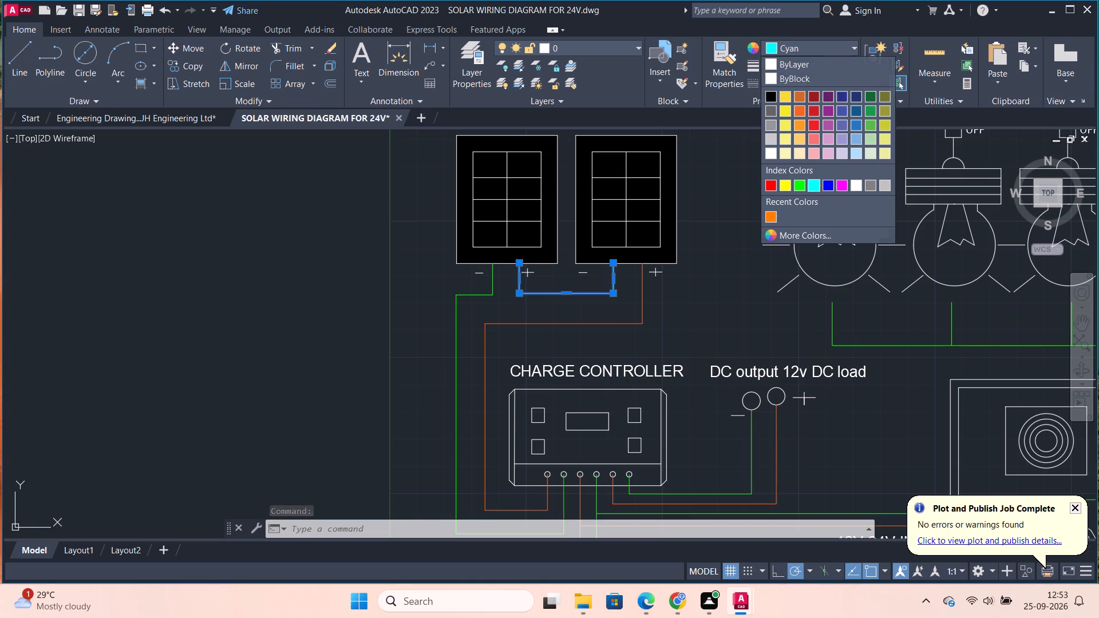
key(Escape)
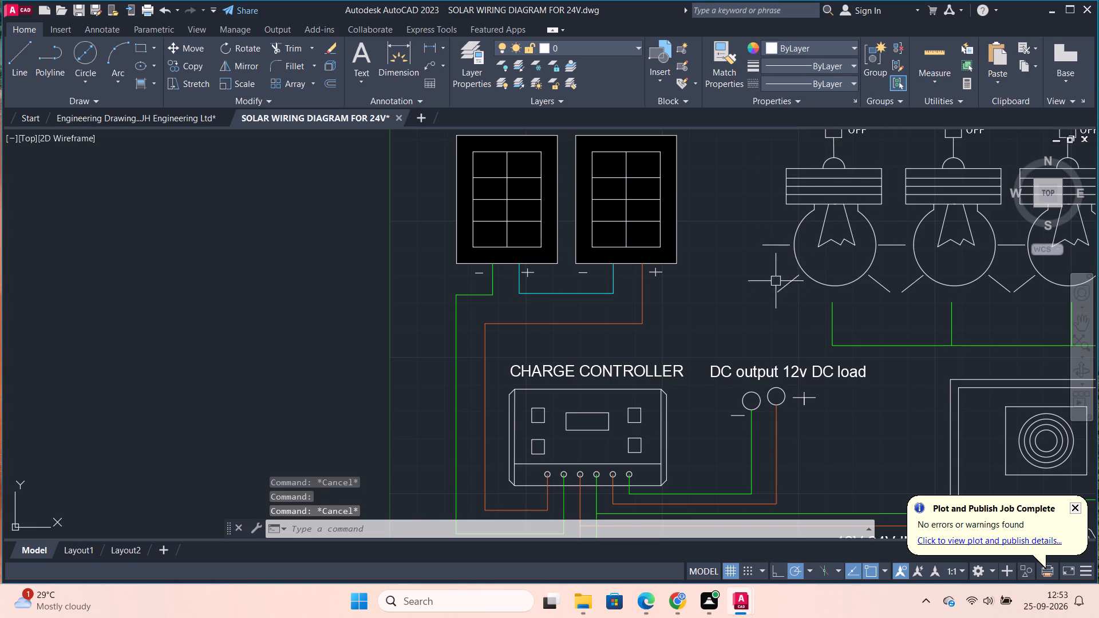
Draw a lightning bolt outline with the Line tool inside the 12V/100h battery, its top edge about 2.2 units long.
scroll(679, 424, down, 1)
middle_drag(685, 431, 673, 352)
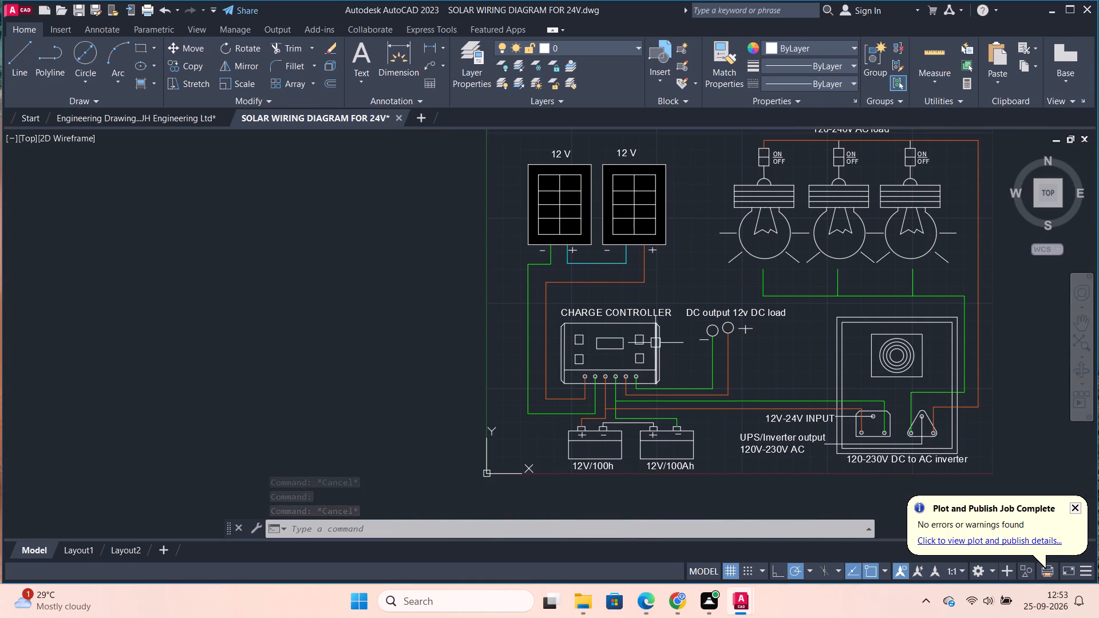
scroll(703, 293, up, 1)
scroll(576, 314, up, 1)
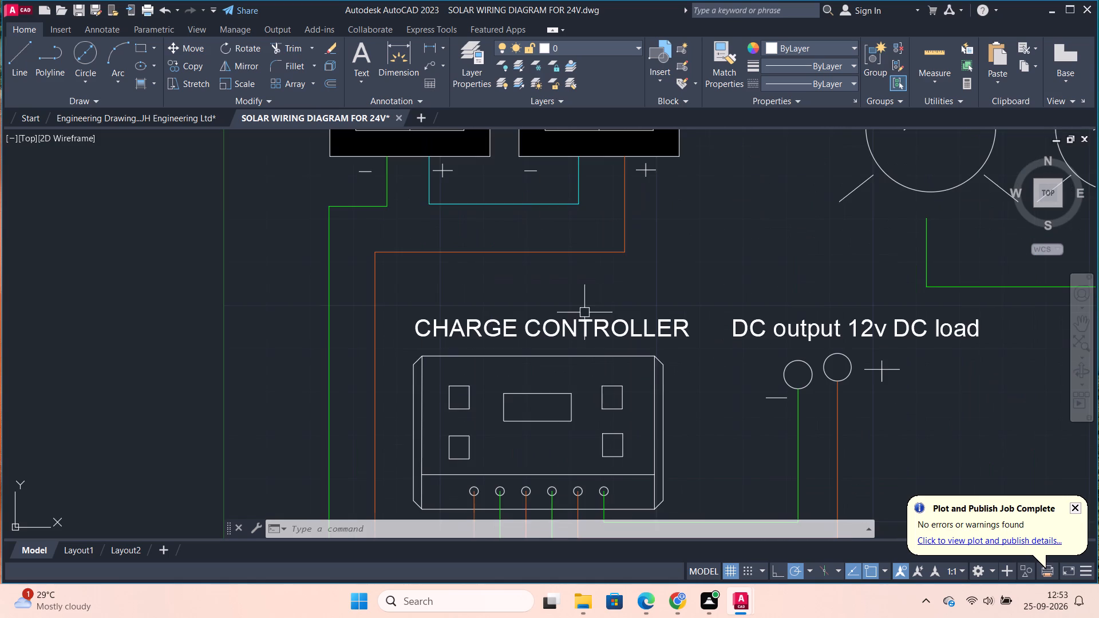
scroll(713, 207, down, 2)
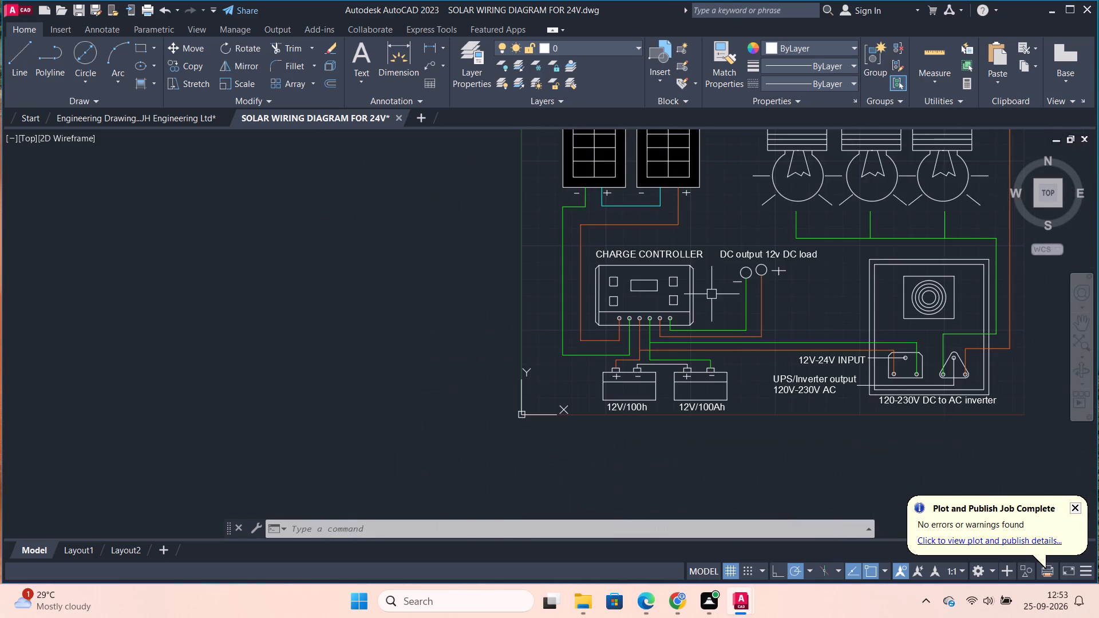
middle_drag(711, 295, 708, 223)
scroll(677, 304, up, 2)
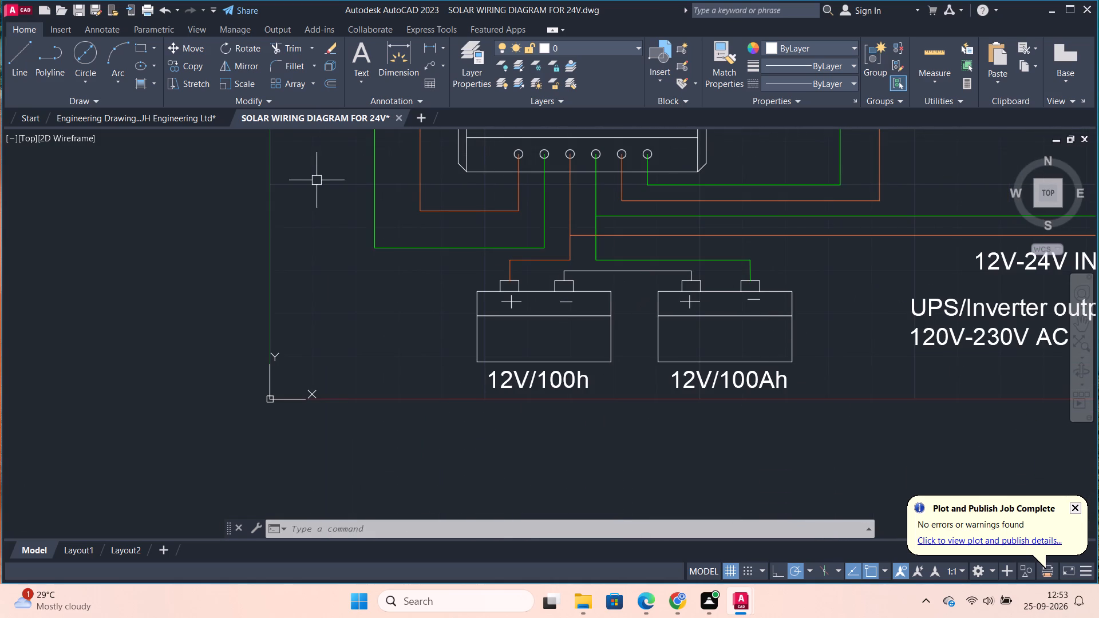
click(21, 57)
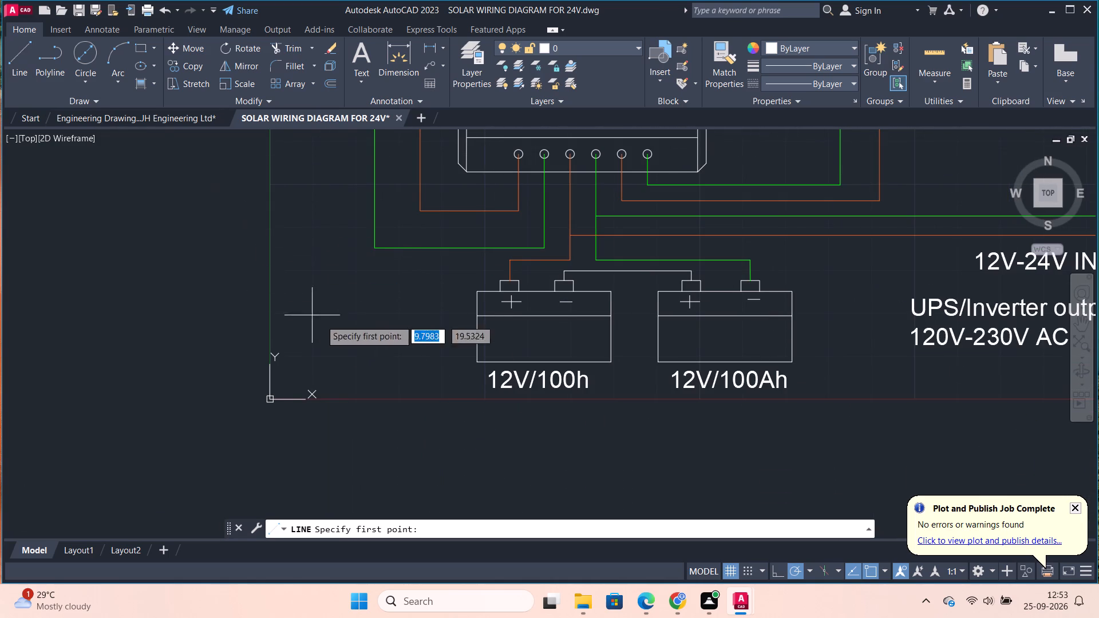
scroll(544, 348, up, 1)
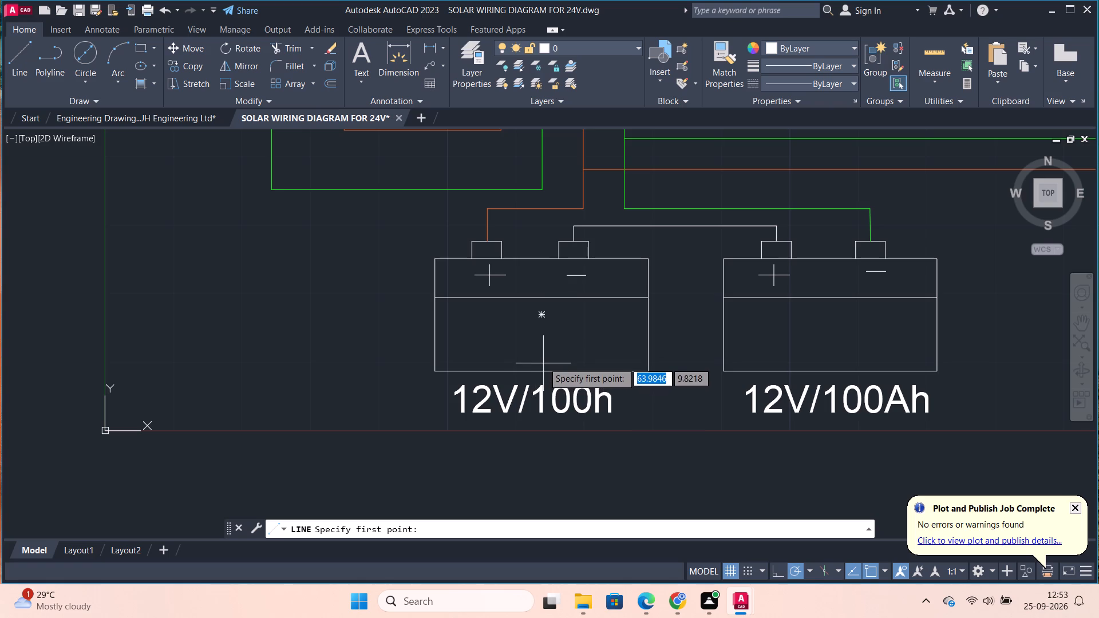
click(544, 356)
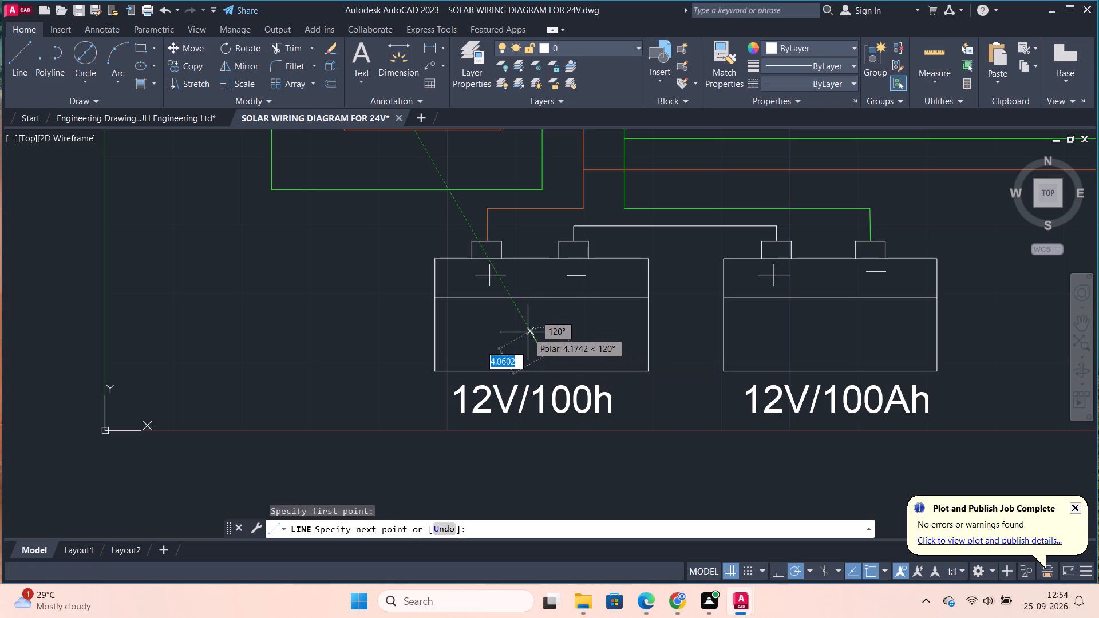
click(531, 335)
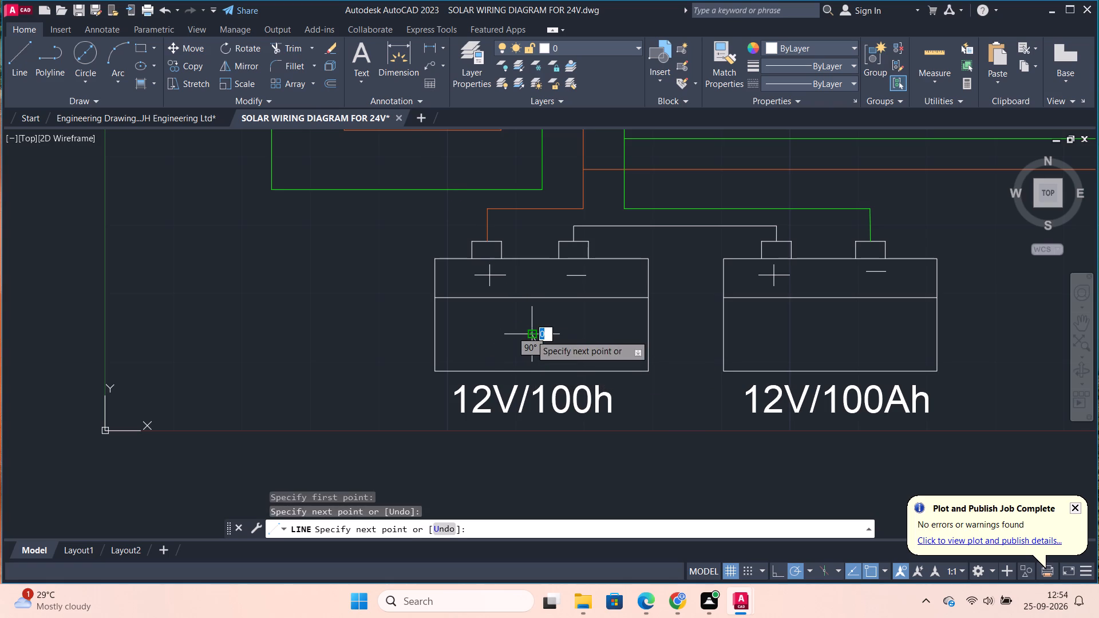
click(547, 335)
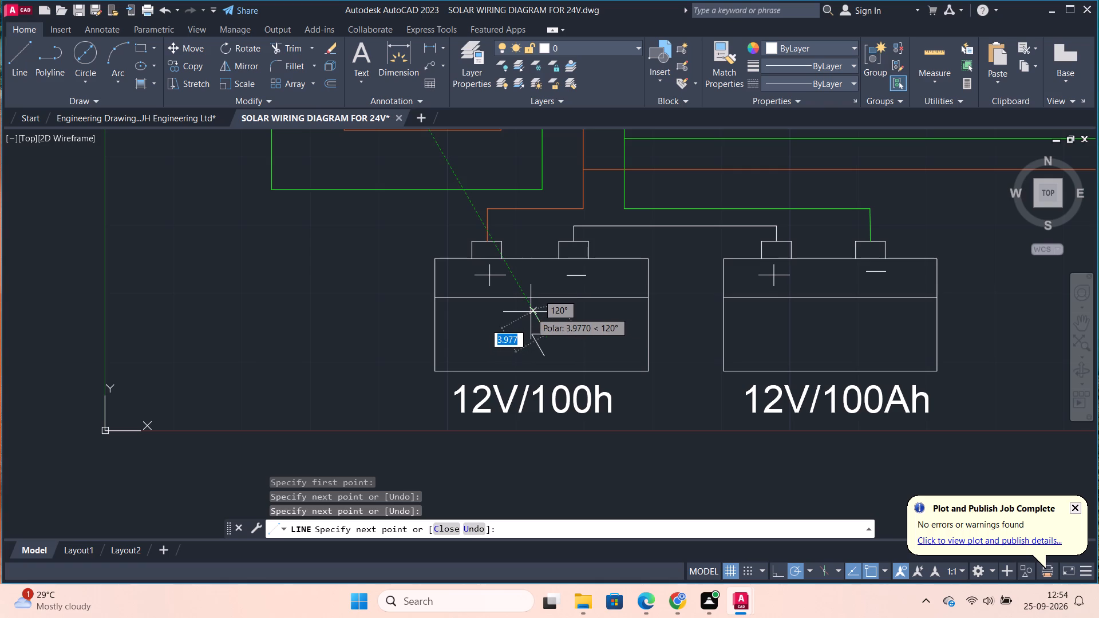
click(531, 312)
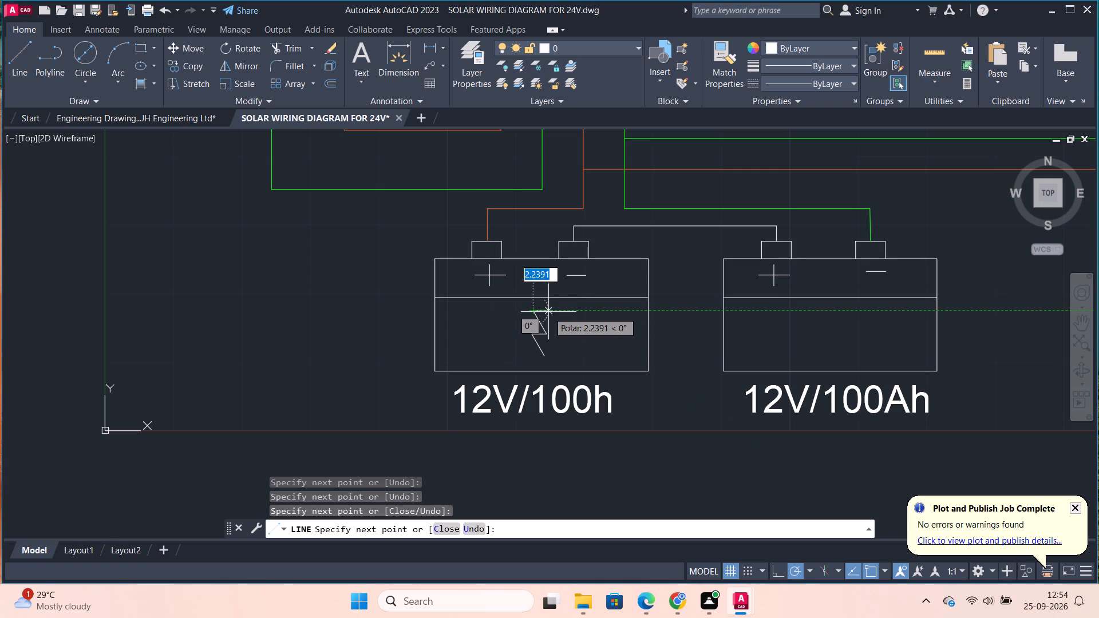
click(548, 312)
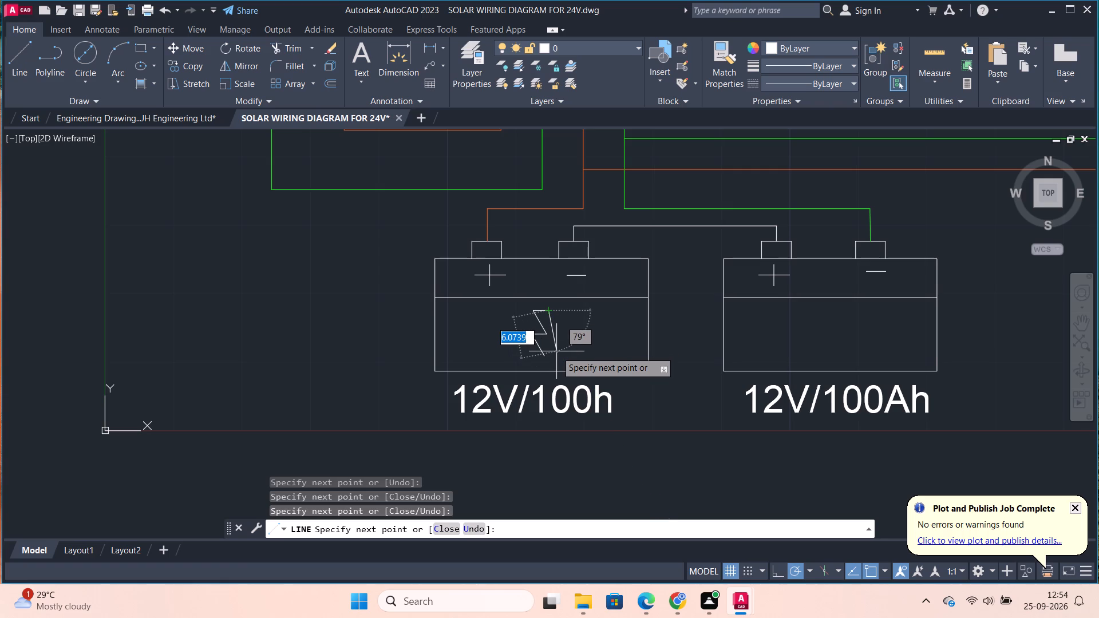
scroll(554, 350, up, 2)
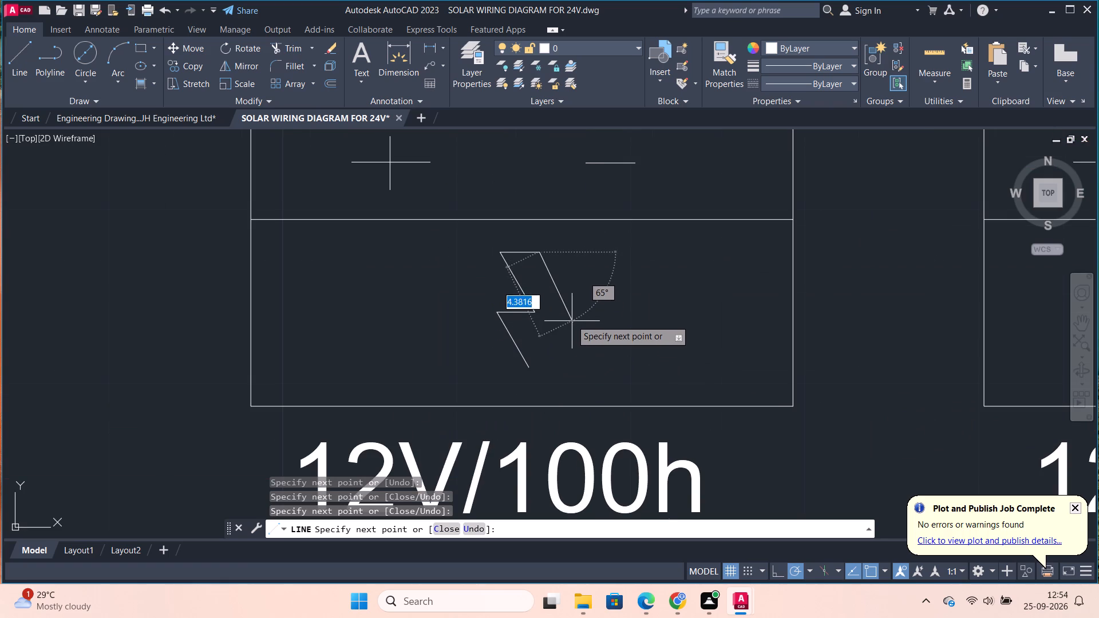
click(591, 343)
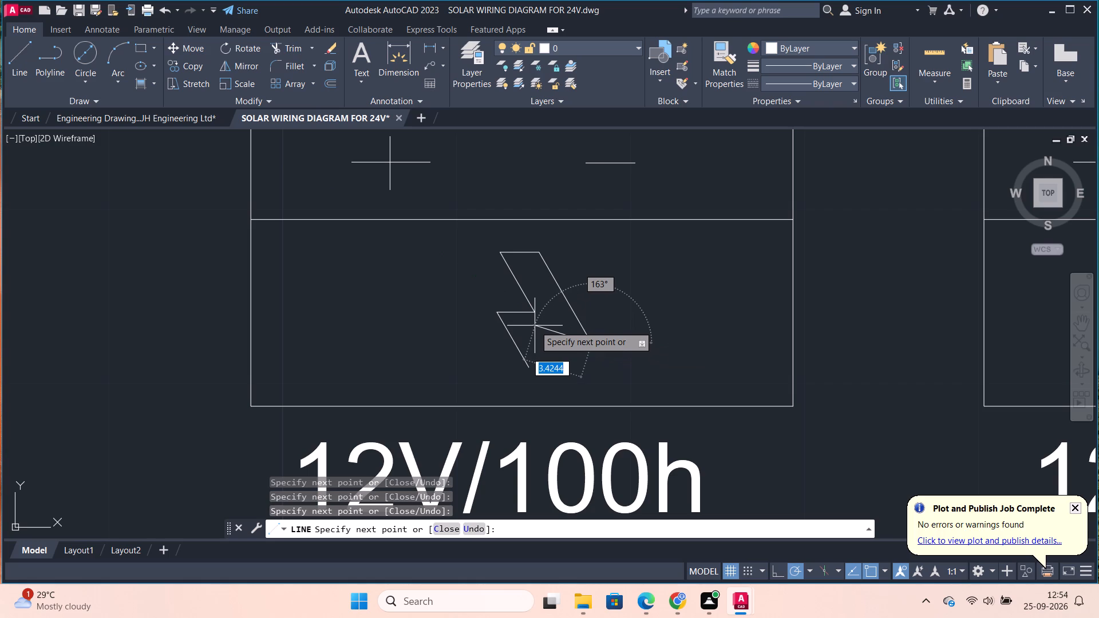
click(535, 326)
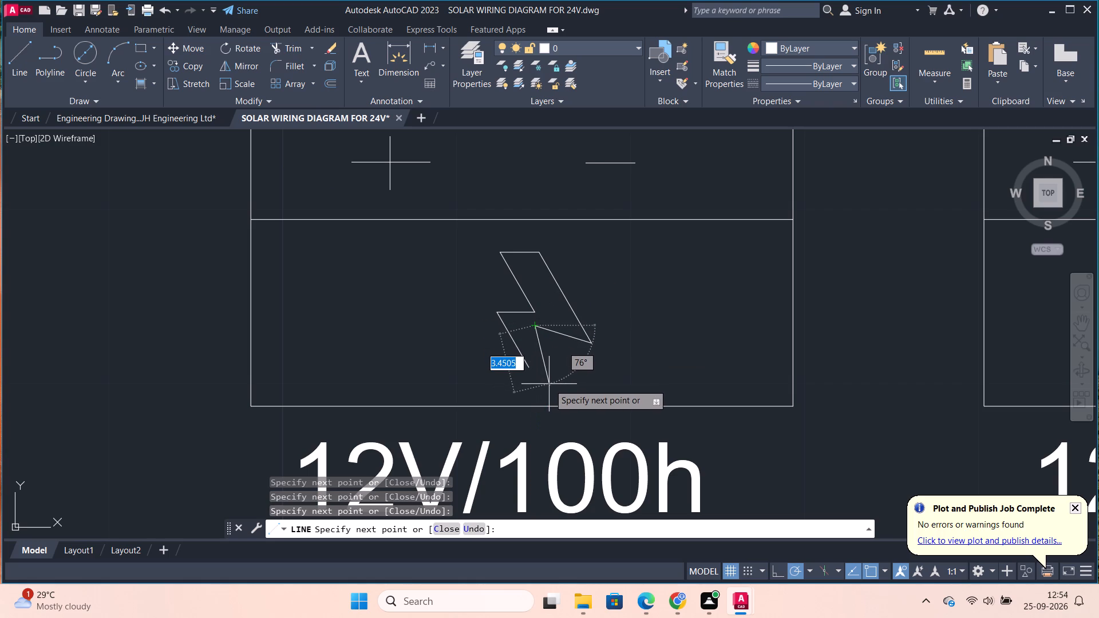
click(549, 384)
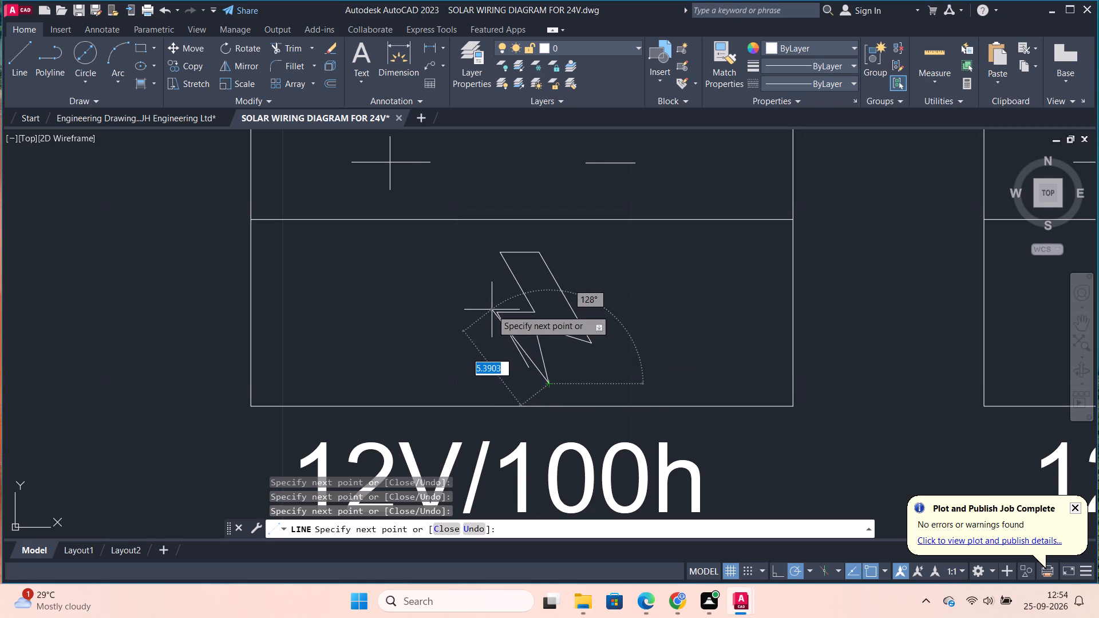
click(495, 310)
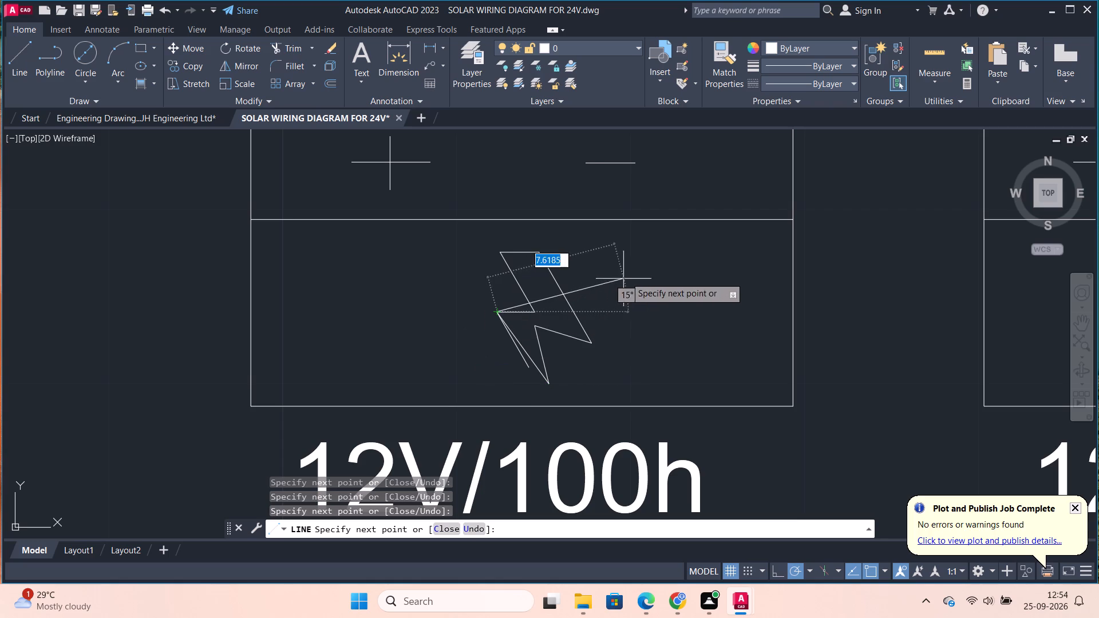
key(Escape)
Trim away the stray line segment at the lower part of the lightning bolt.
scroll(530, 373, up, 2)
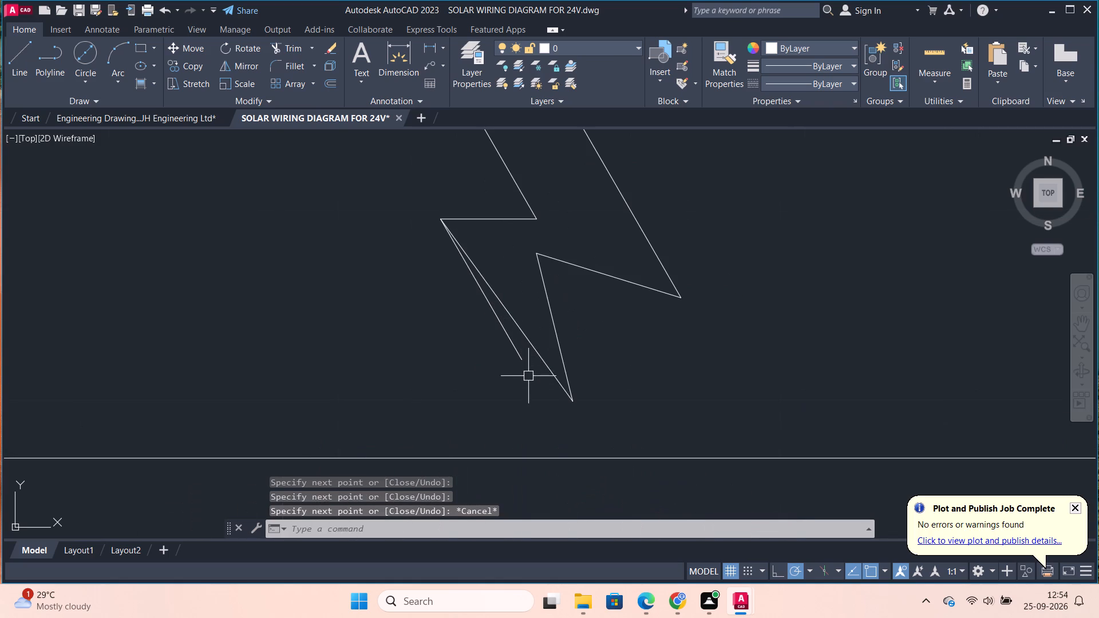
text(TR)
key(Return)
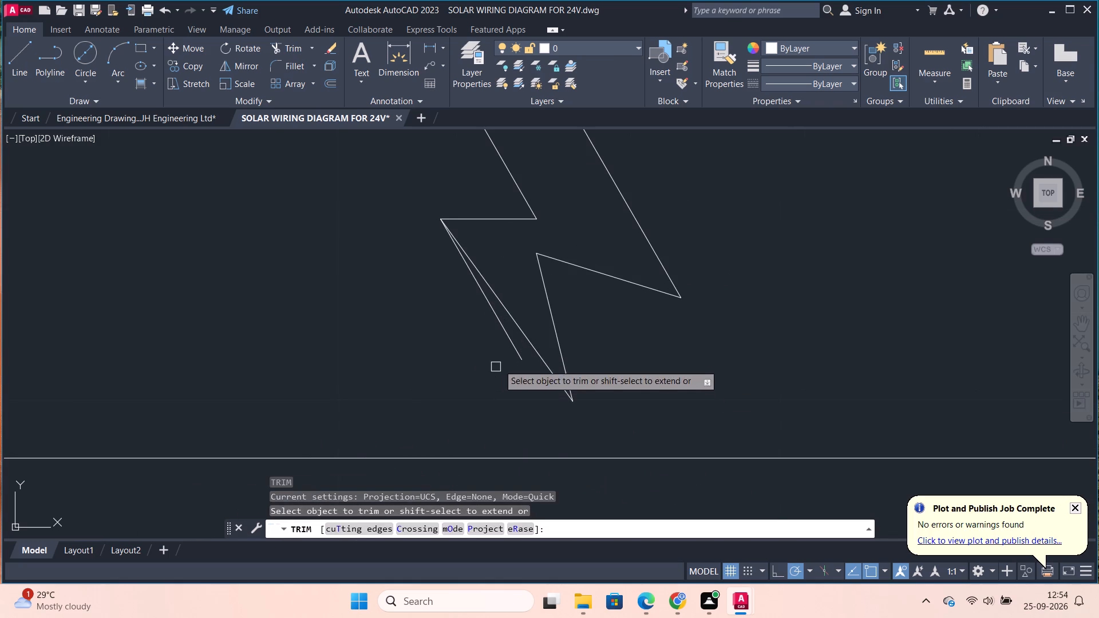
click(519, 352)
scroll(665, 319, down, 3)
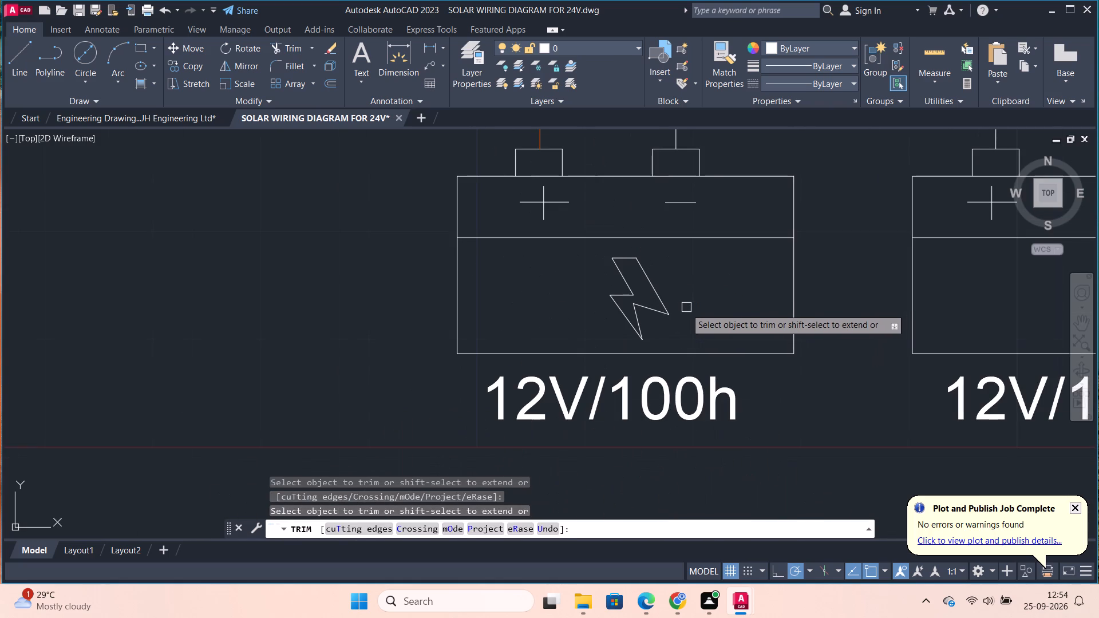
key(Escape)
Draw a line from the lightning bolt's outer right tip to the midpoint of its top edge in the 12V/100h battery.
scroll(686, 309, down, 1)
middle_drag(697, 302, 627, 290)
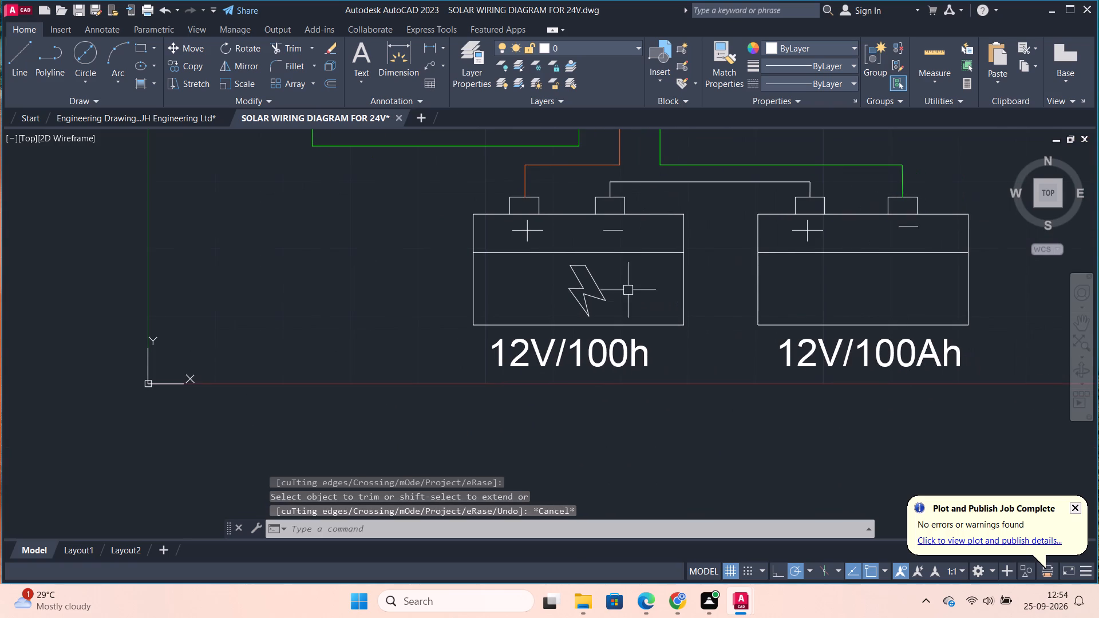
click(639, 310)
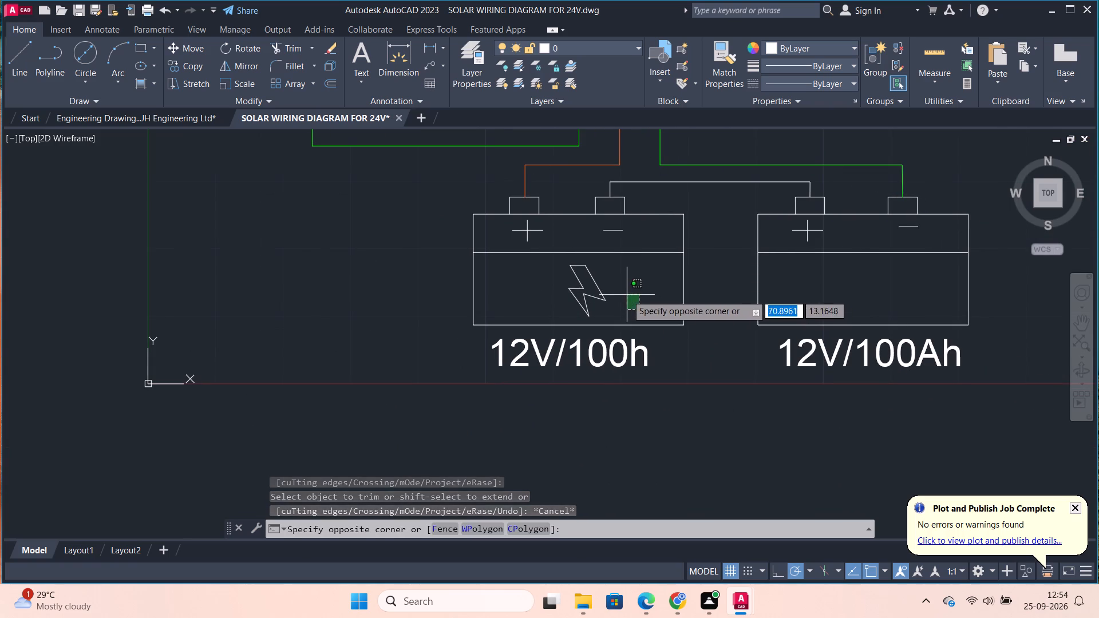
key(Escape)
click(19, 64)
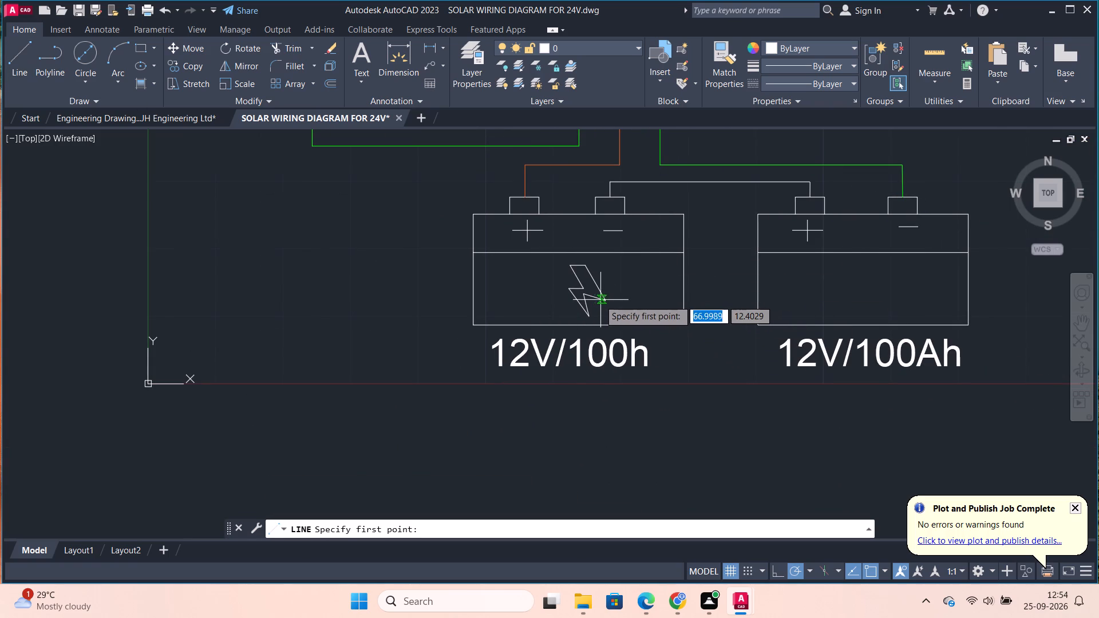
click(603, 300)
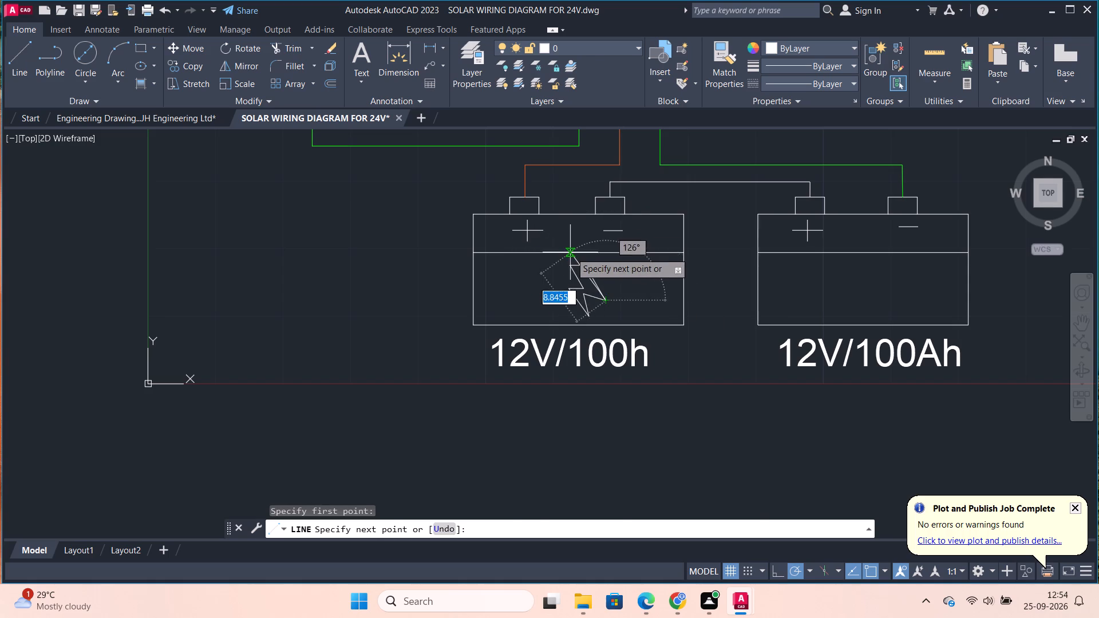
scroll(571, 252, up, 2)
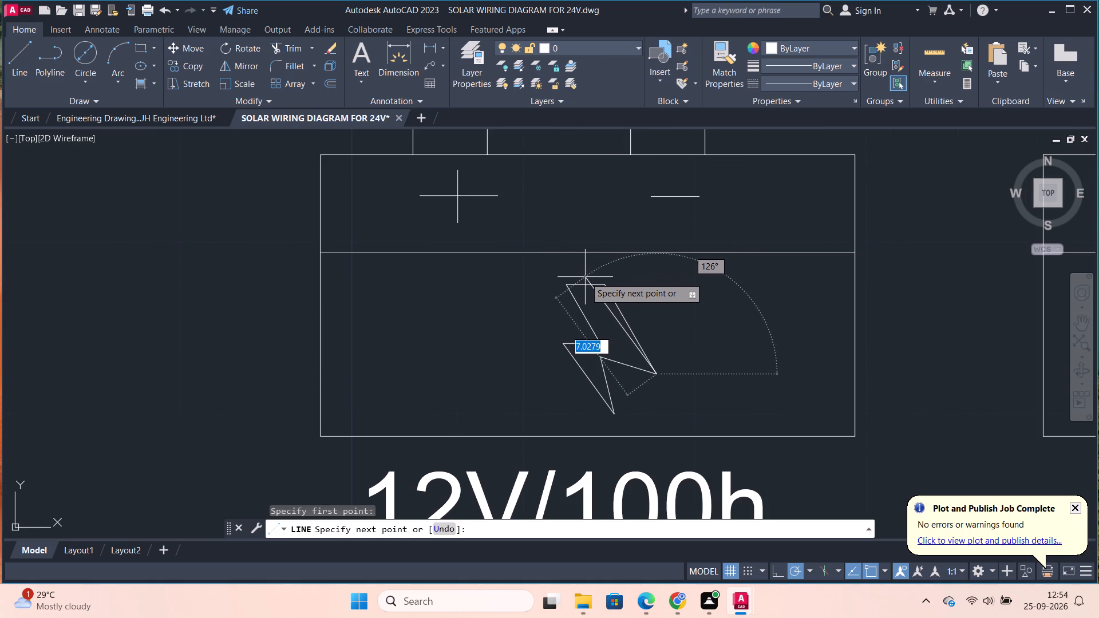
click(588, 284)
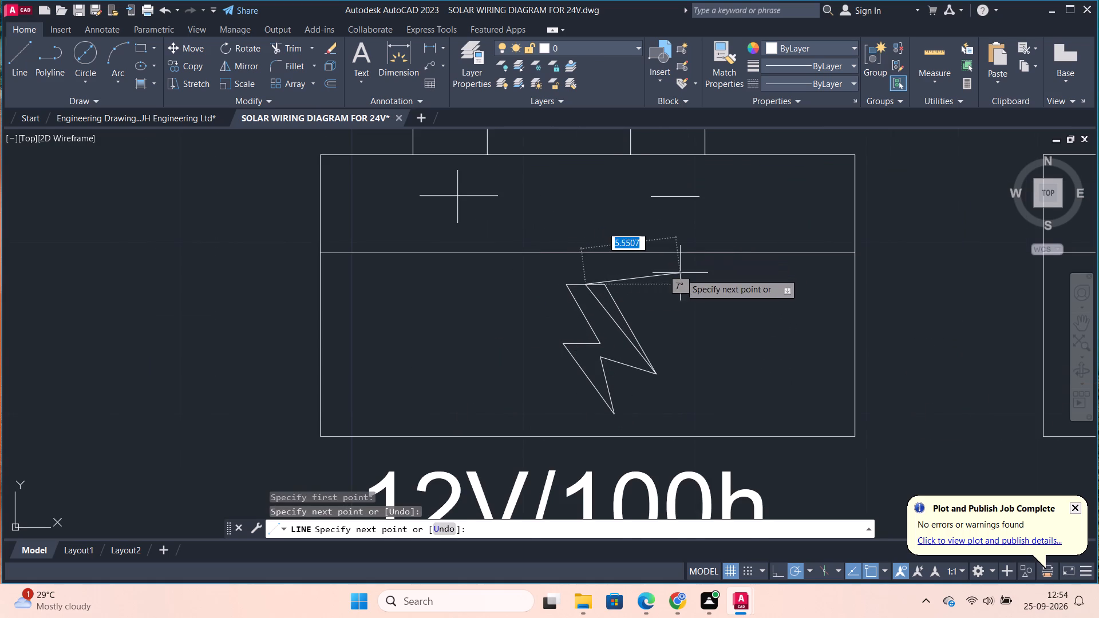
key(Escape)
Trim away the bolt's old outer right edge and the leftover half of its top edge.
text(TR)
key(Return)
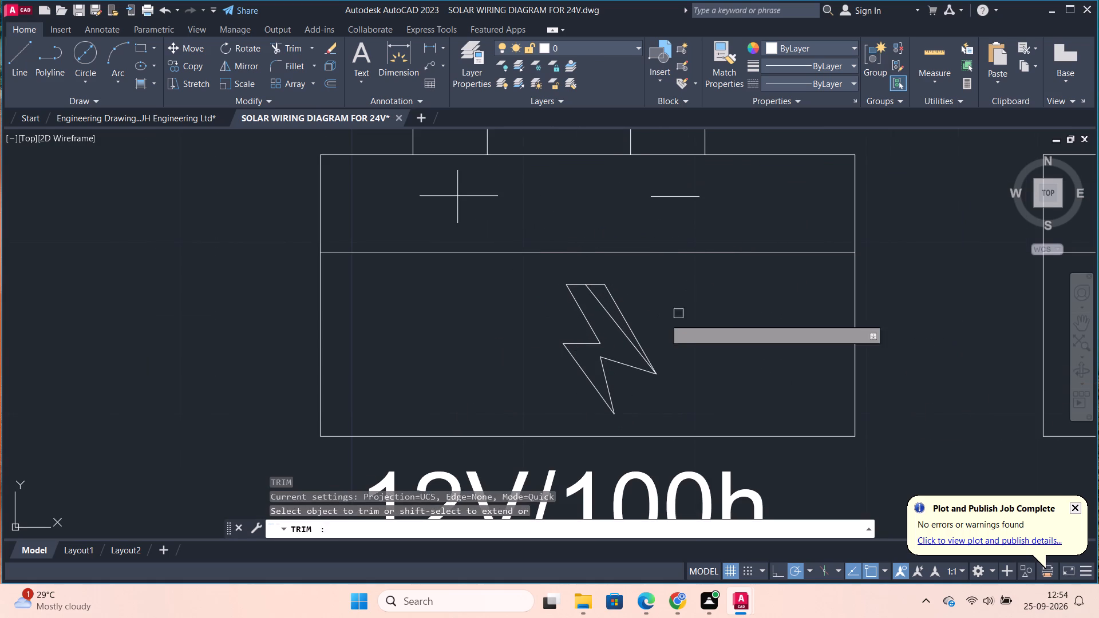
click(615, 290)
click(607, 288)
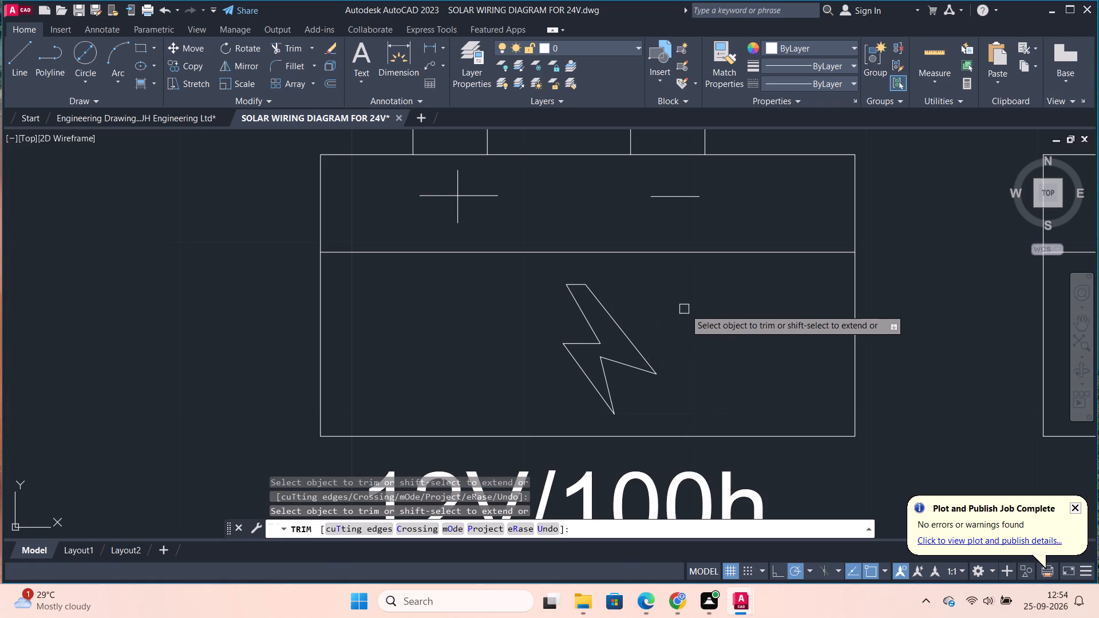
scroll(694, 327, down, 2)
key(Escape)
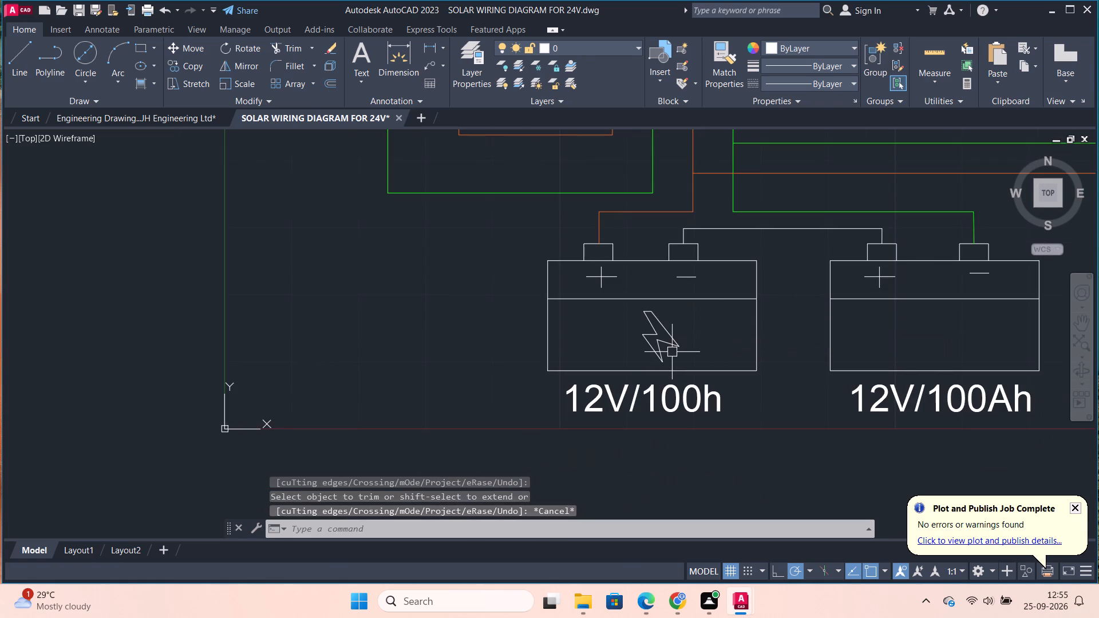
Copy the whole lightning bolt horizontally by about 42 units into the 12V/100Ah battery.
click(677, 362)
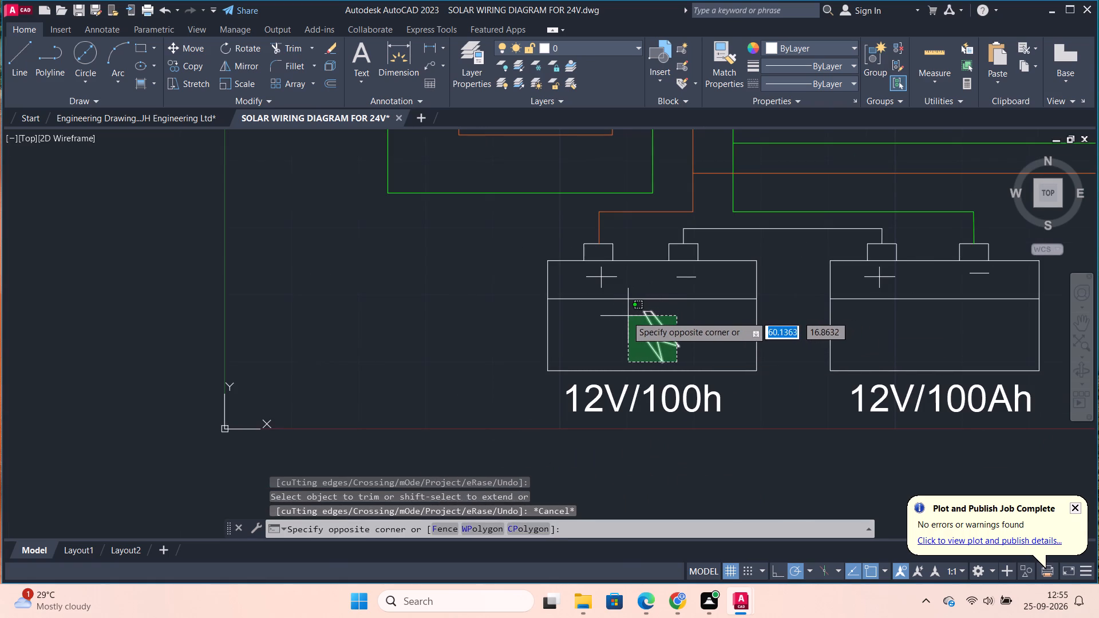
click(610, 311)
scroll(735, 334, up, 1)
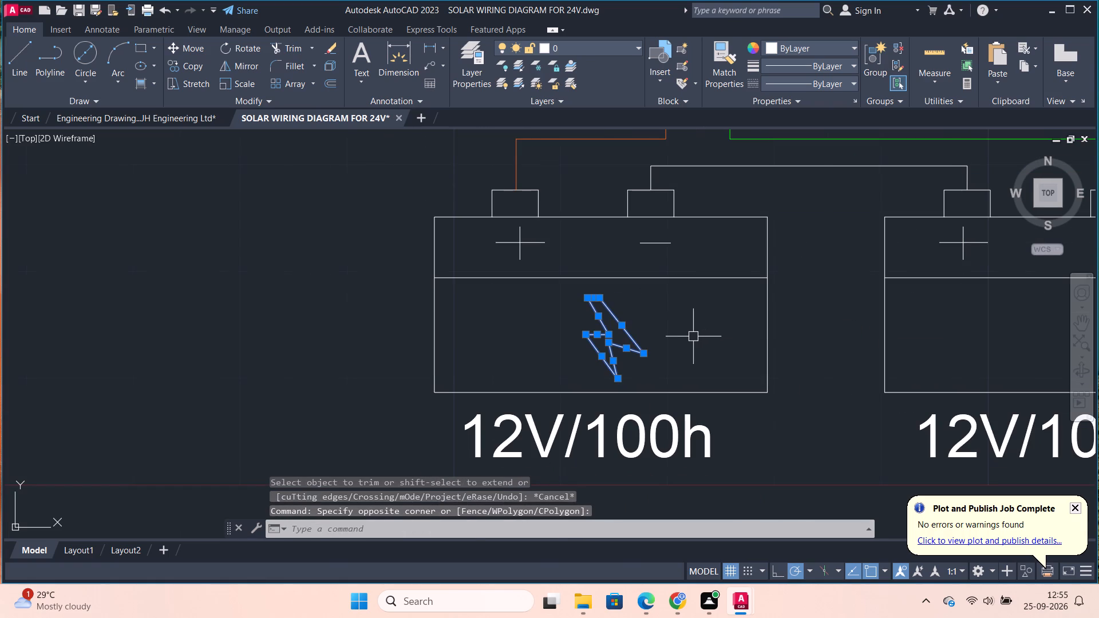
text(CO)
key(Return)
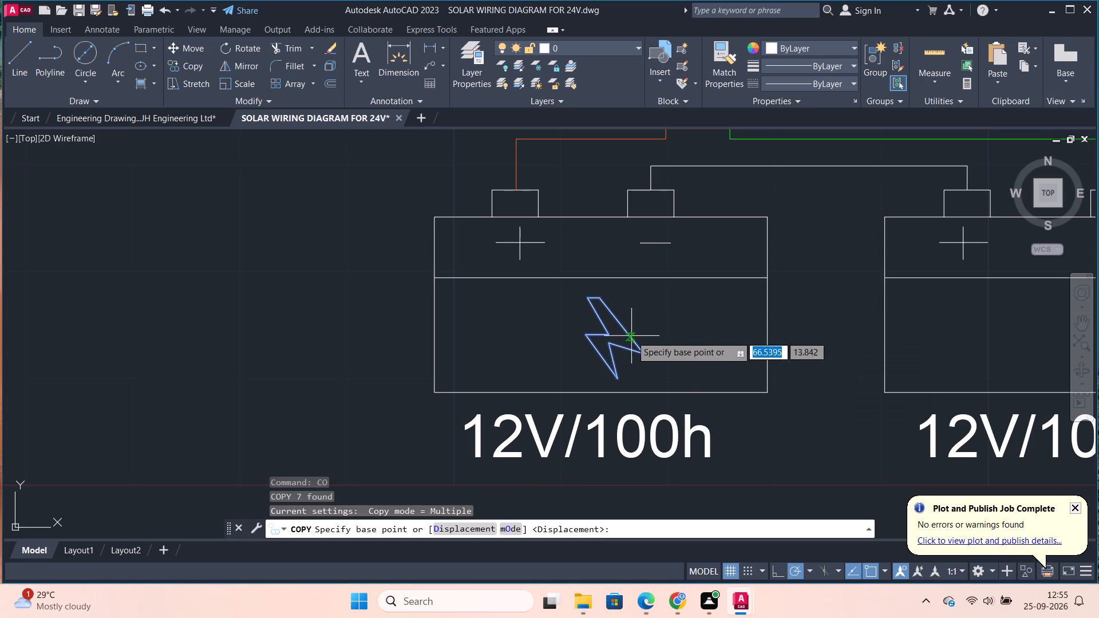
click(607, 335)
scroll(902, 319, down, 1)
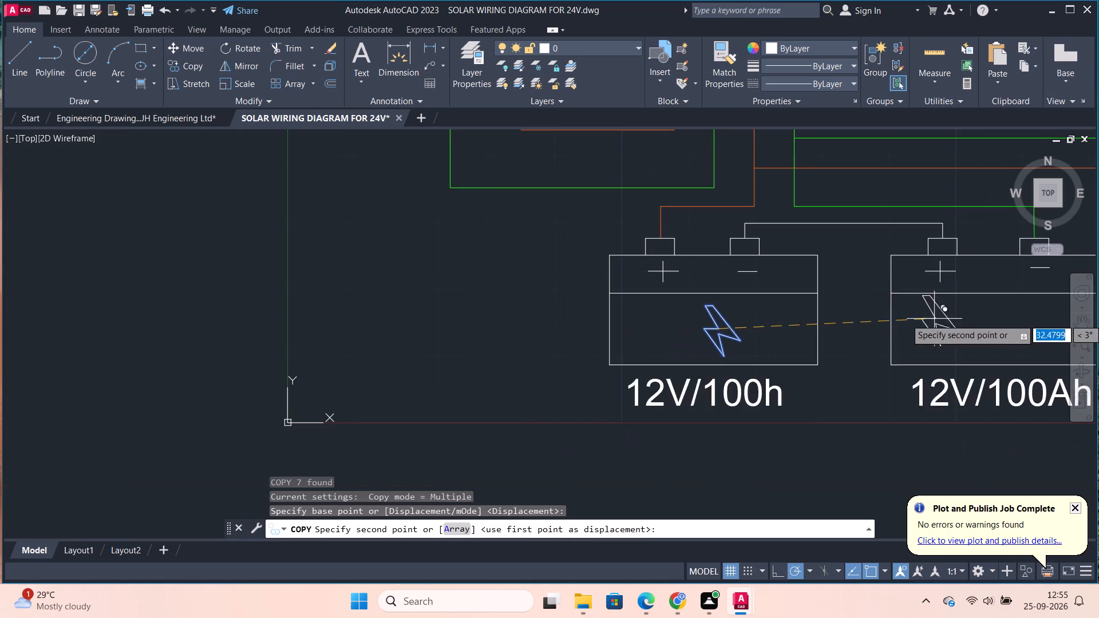
middle_drag(949, 319, 733, 310)
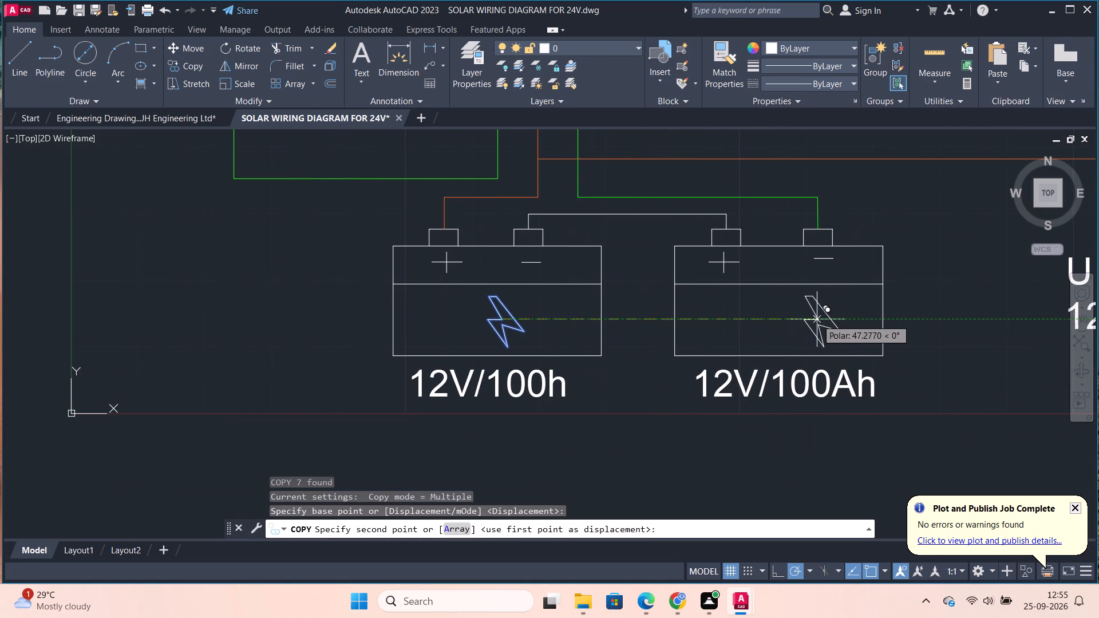
click(778, 322)
scroll(899, 316, down, 1)
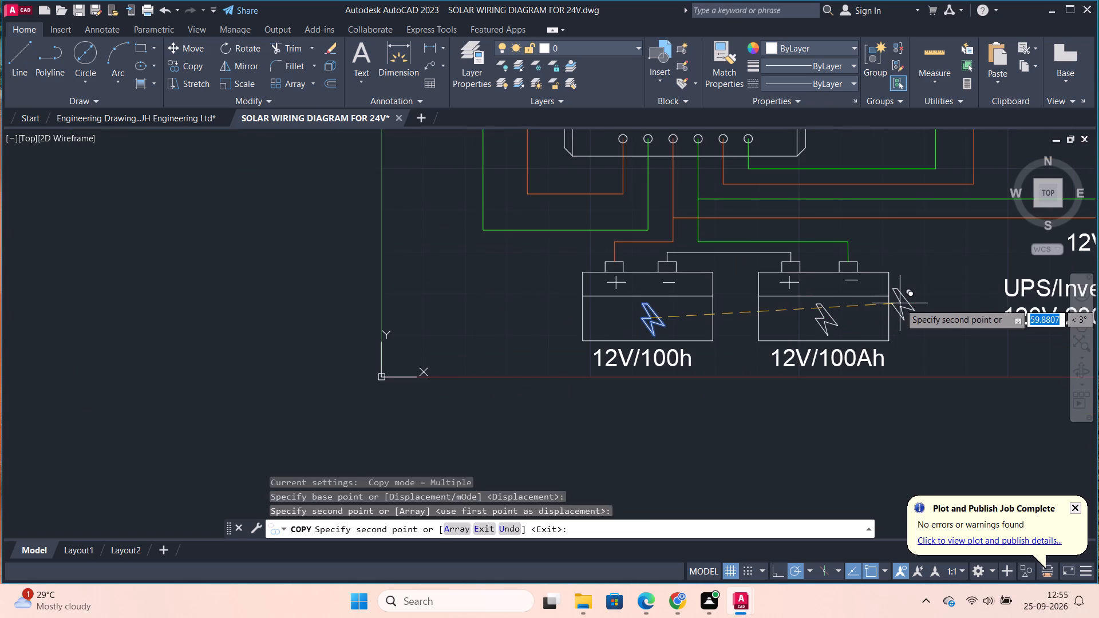
key(Escape)
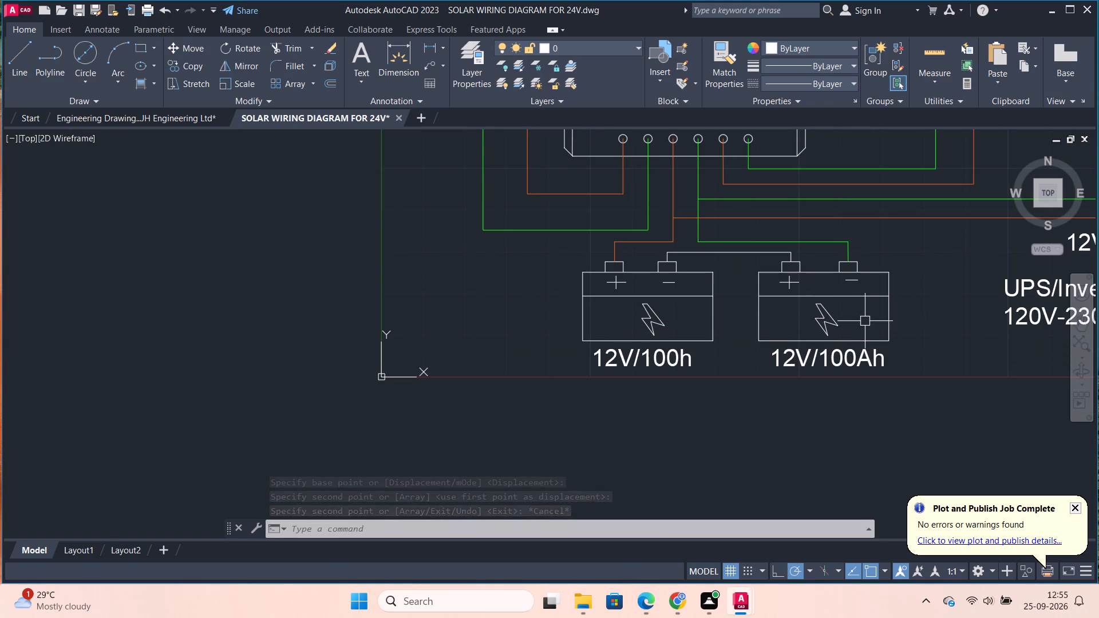
Gradient-fill the charge controller's two side strips and four small squares, using 248,153,30 orange as the first colour.
scroll(923, 457, down, 1)
middle_drag(945, 433, 797, 481)
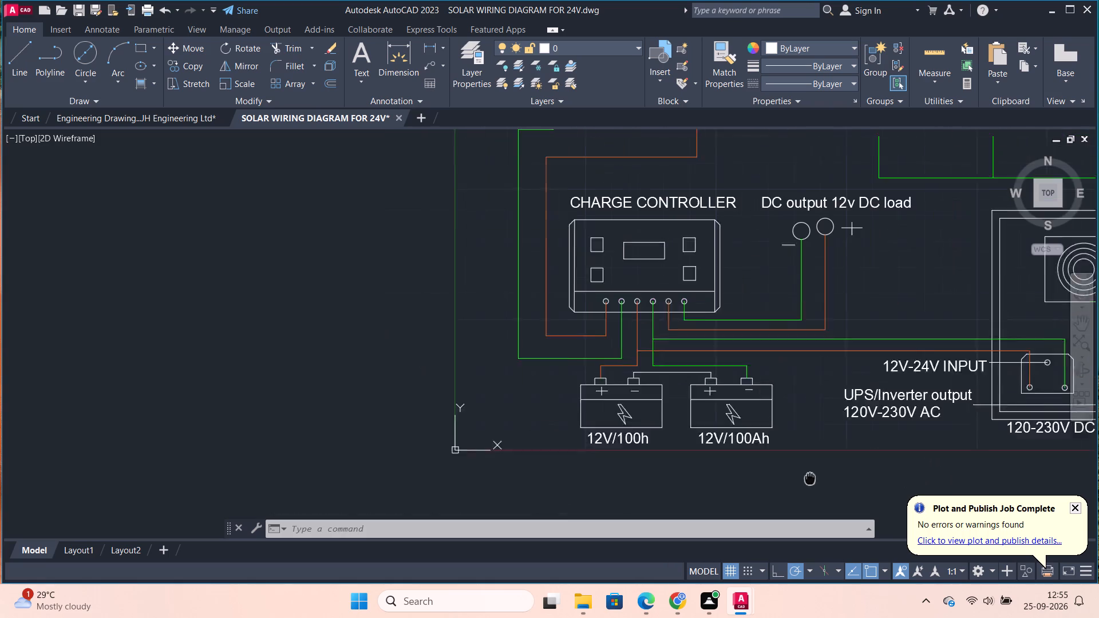
middle_drag(797, 481, 604, 517)
scroll(266, 259, up, 2)
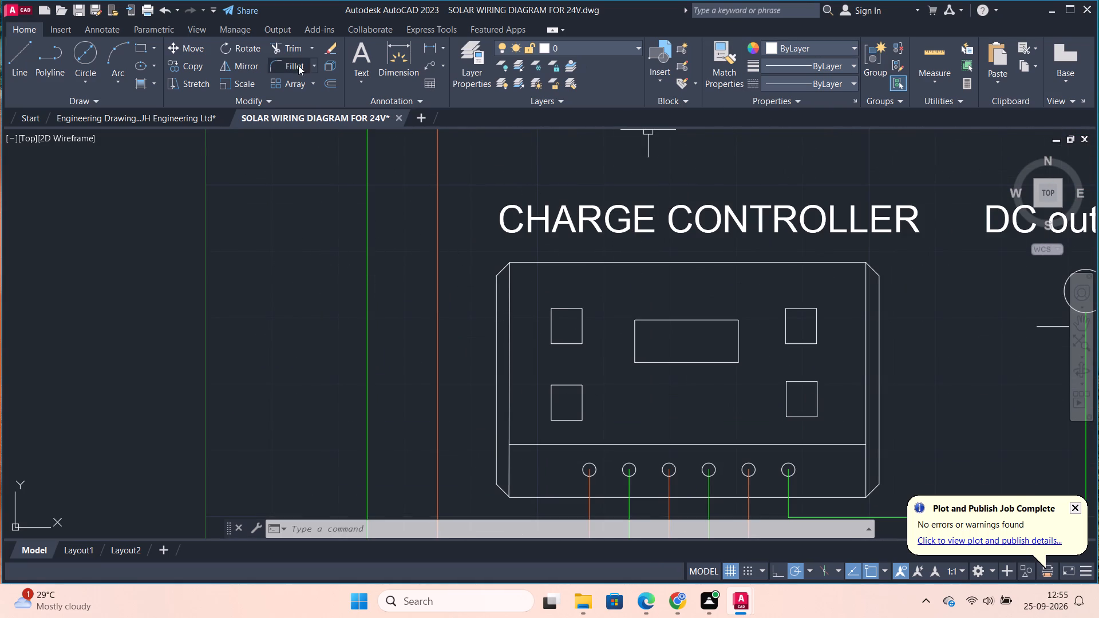
click(137, 87)
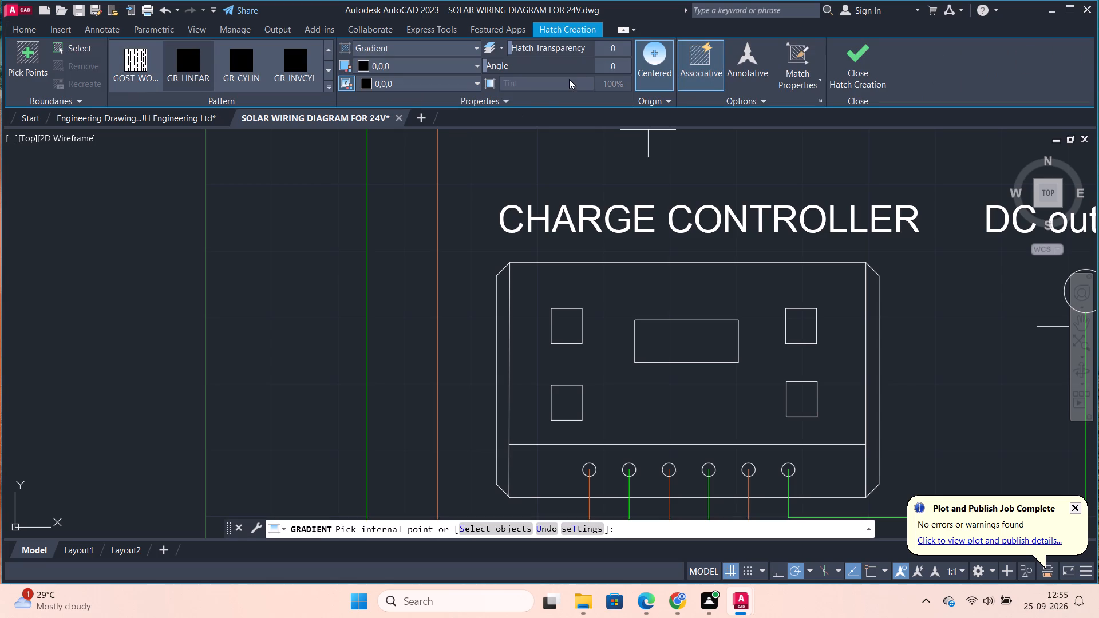
click(448, 61)
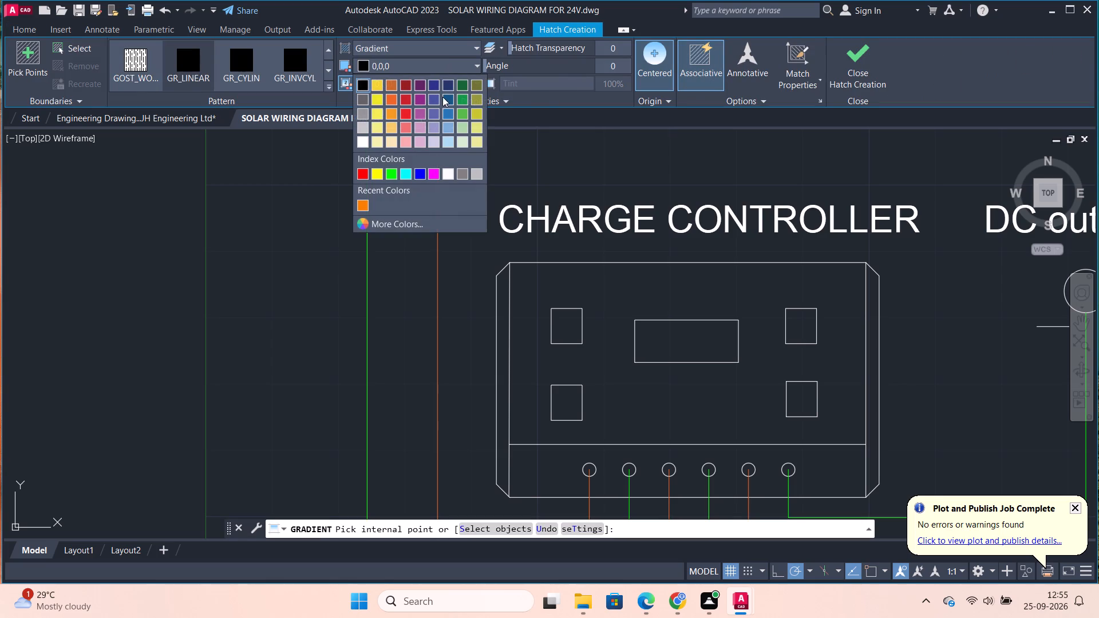
click(393, 113)
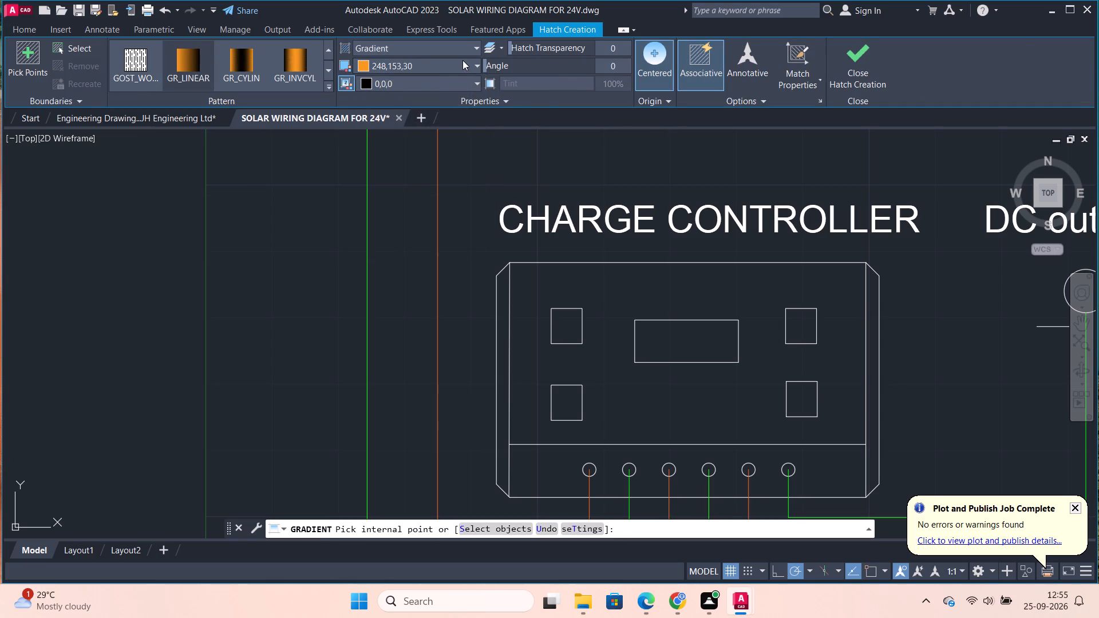
click(462, 60)
click(393, 110)
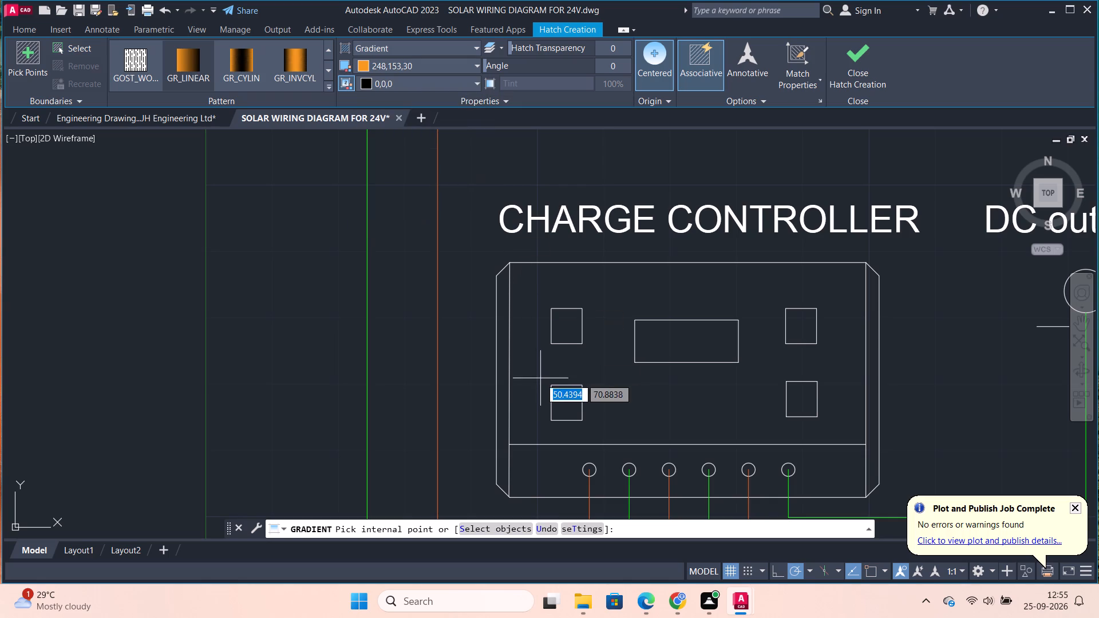
click(508, 347)
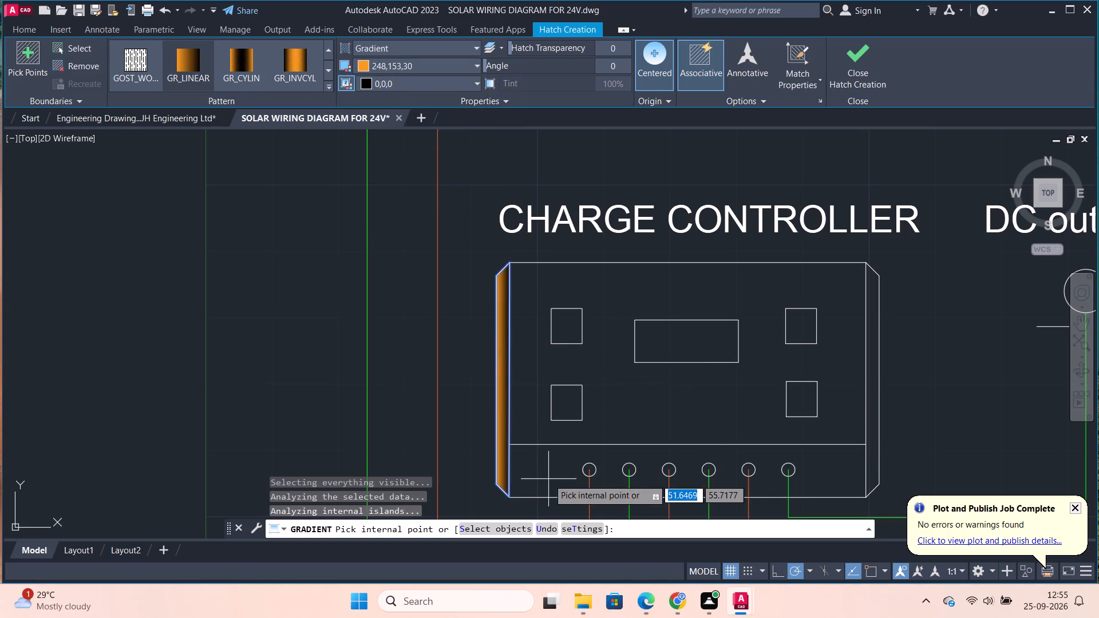
click(872, 379)
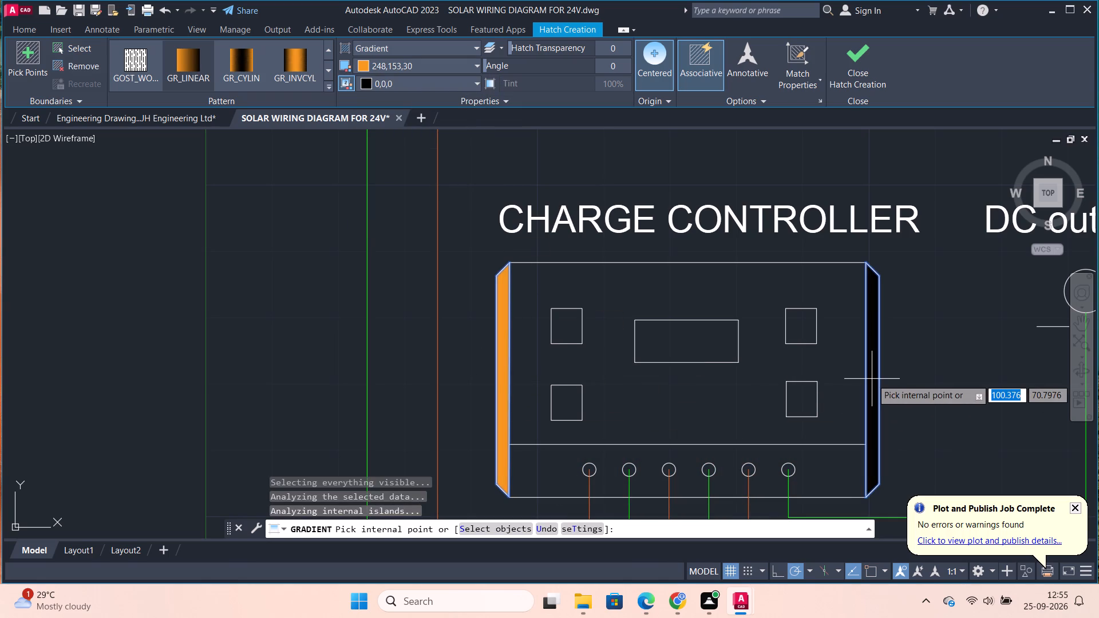
click(570, 328)
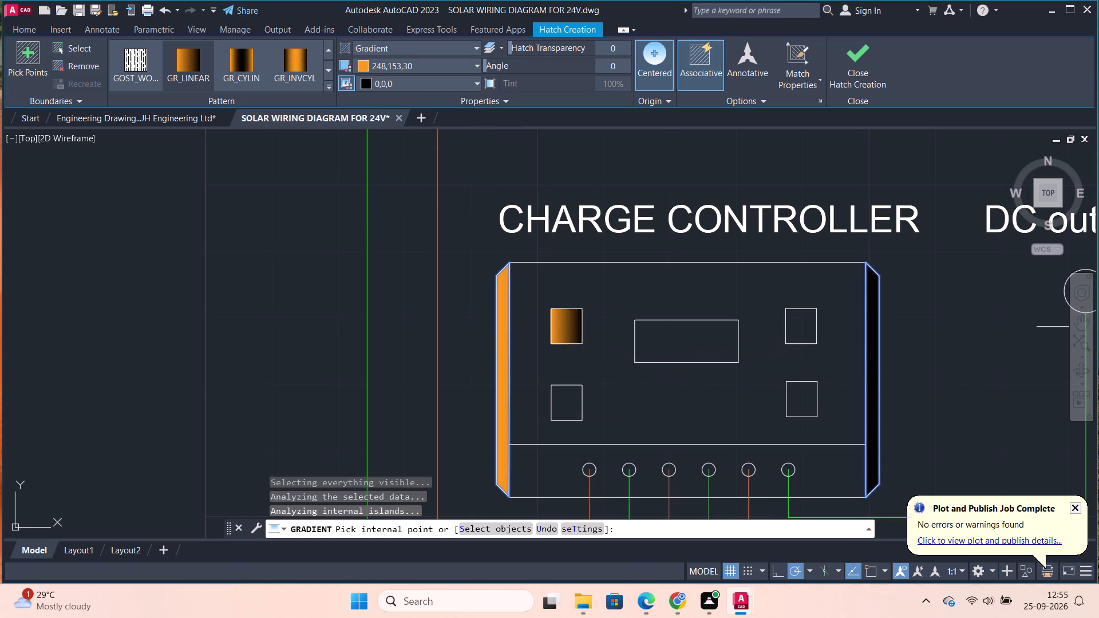
click(802, 330)
click(802, 401)
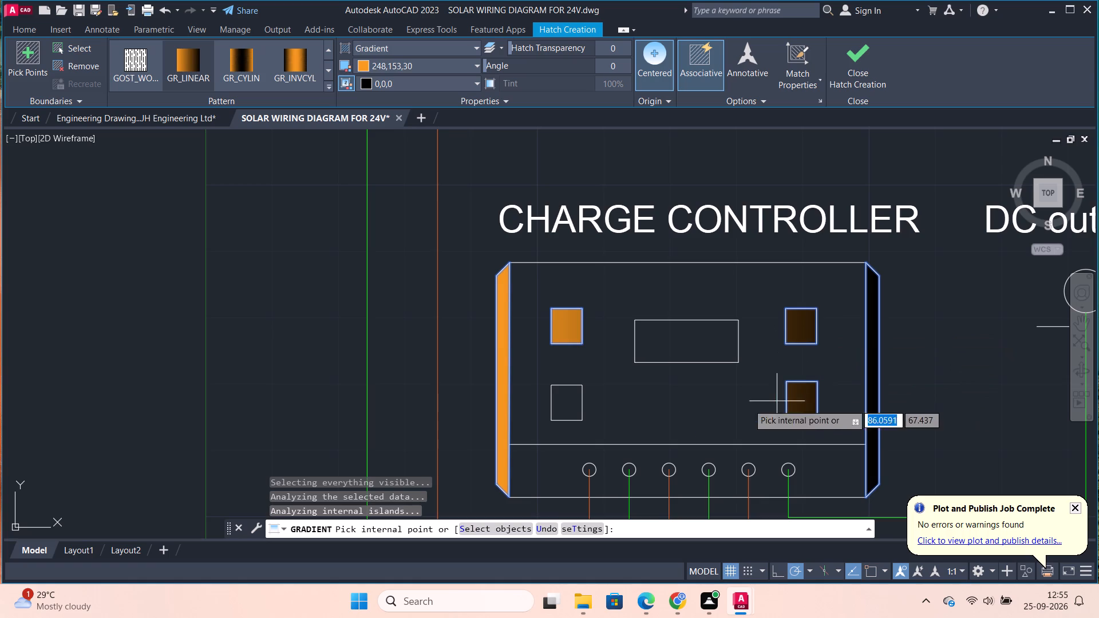
click(564, 406)
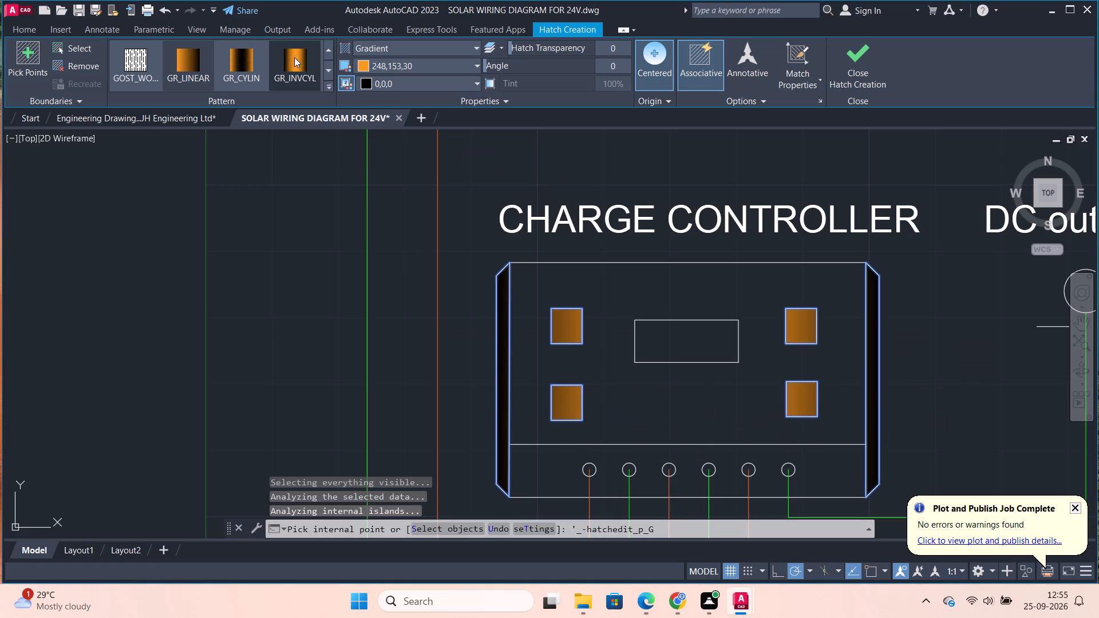
Set the gradient's second colour to 248,153,30 and finish the charge controller fill.
click(375, 81)
click(394, 129)
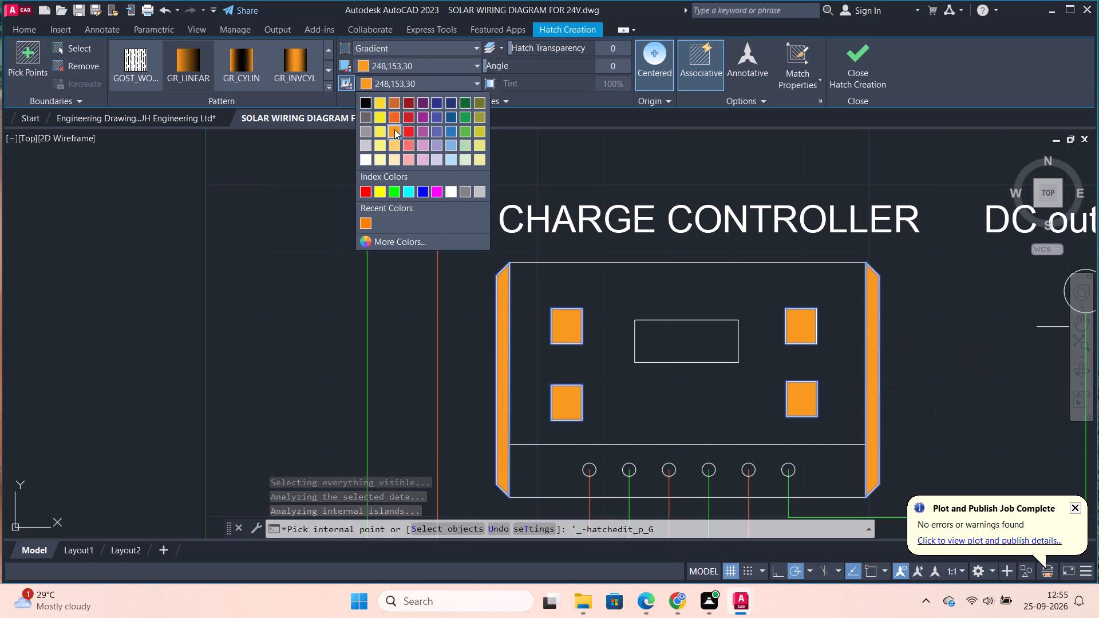
scroll(570, 155, down, 3)
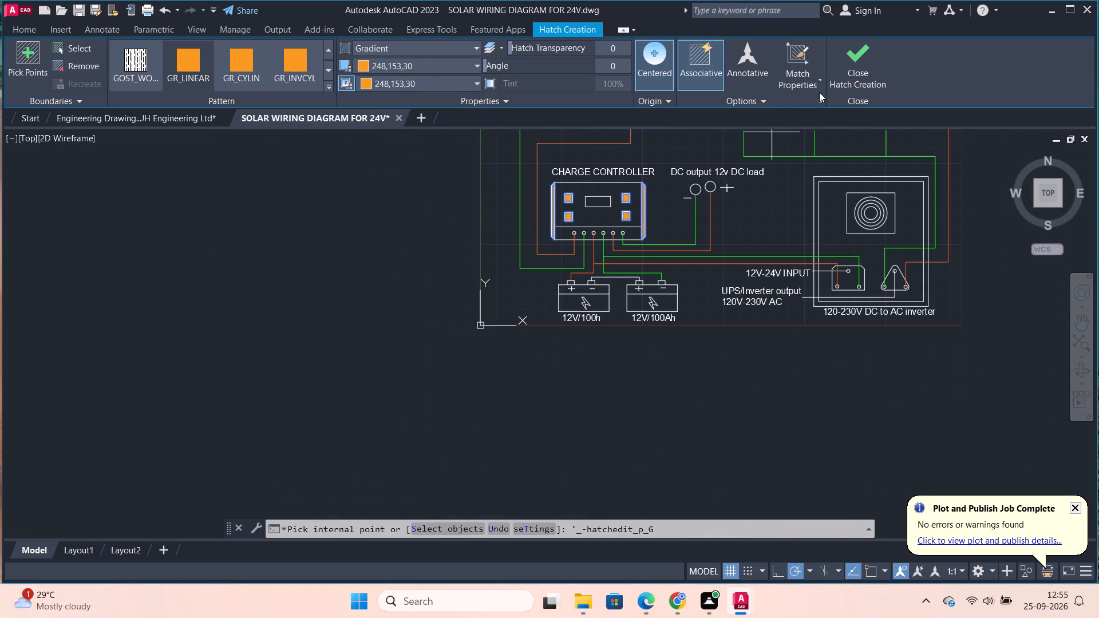
click(830, 74)
Gradient-fill the lower bodies of both batteries around the lightning bolts, using 244,238,81 yellow and 248,153,30 orange.
scroll(732, 367, up, 1)
middle_drag(766, 356, 709, 418)
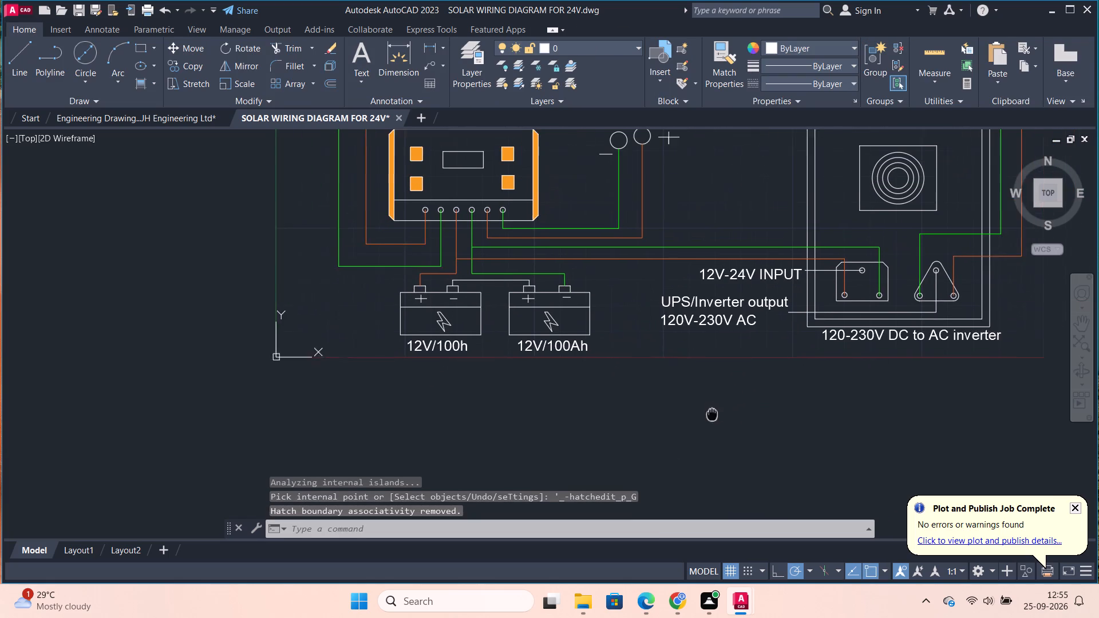
middle_drag(709, 418, 708, 421)
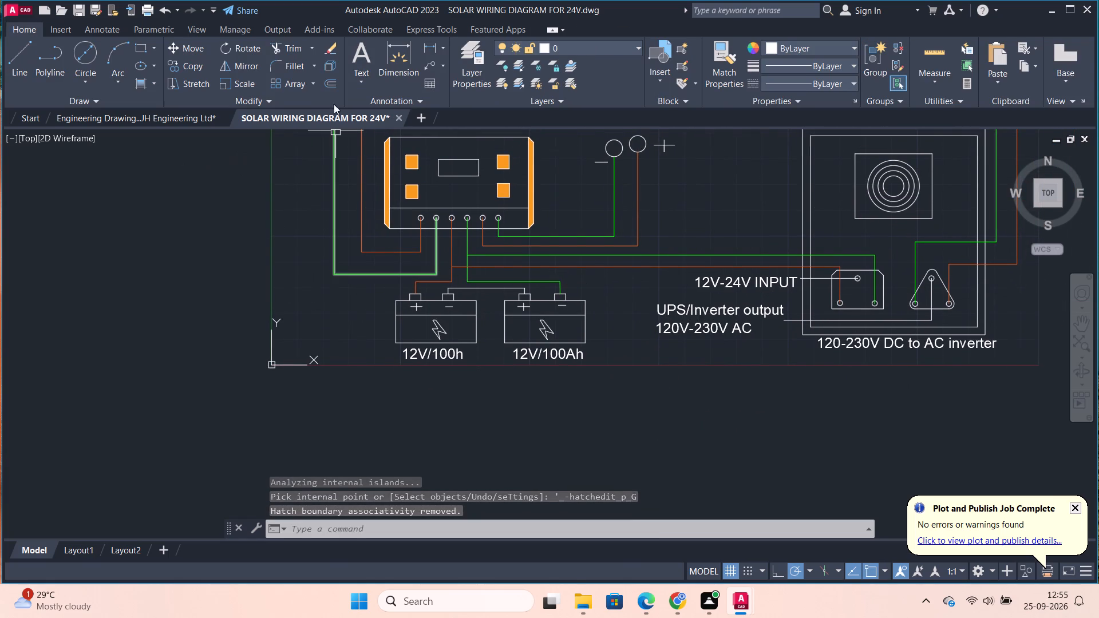
click(145, 79)
click(397, 66)
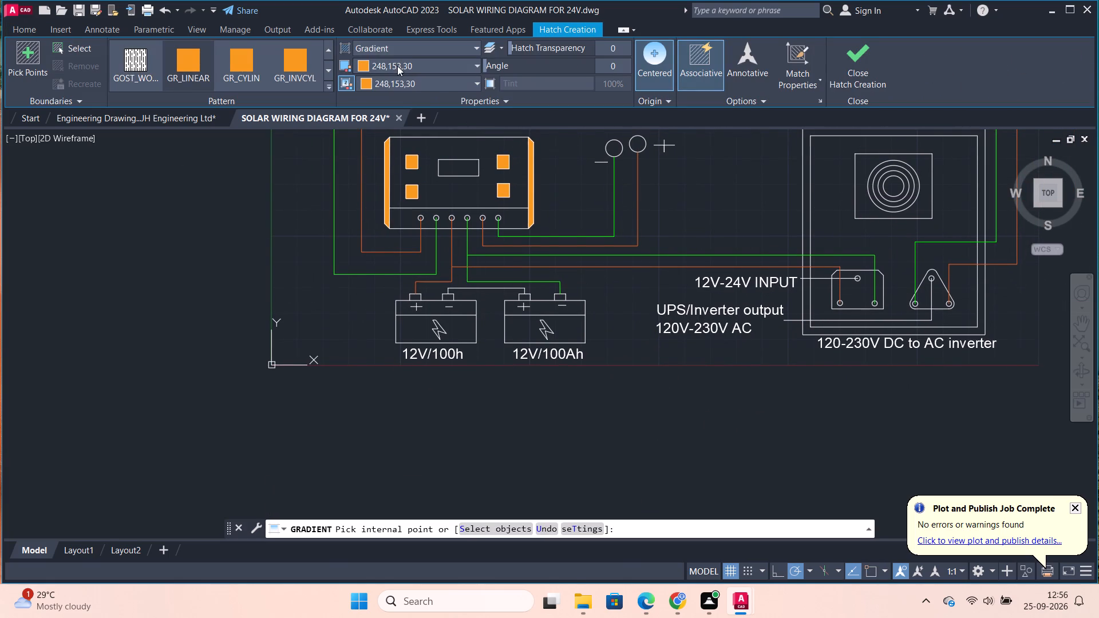
click(376, 115)
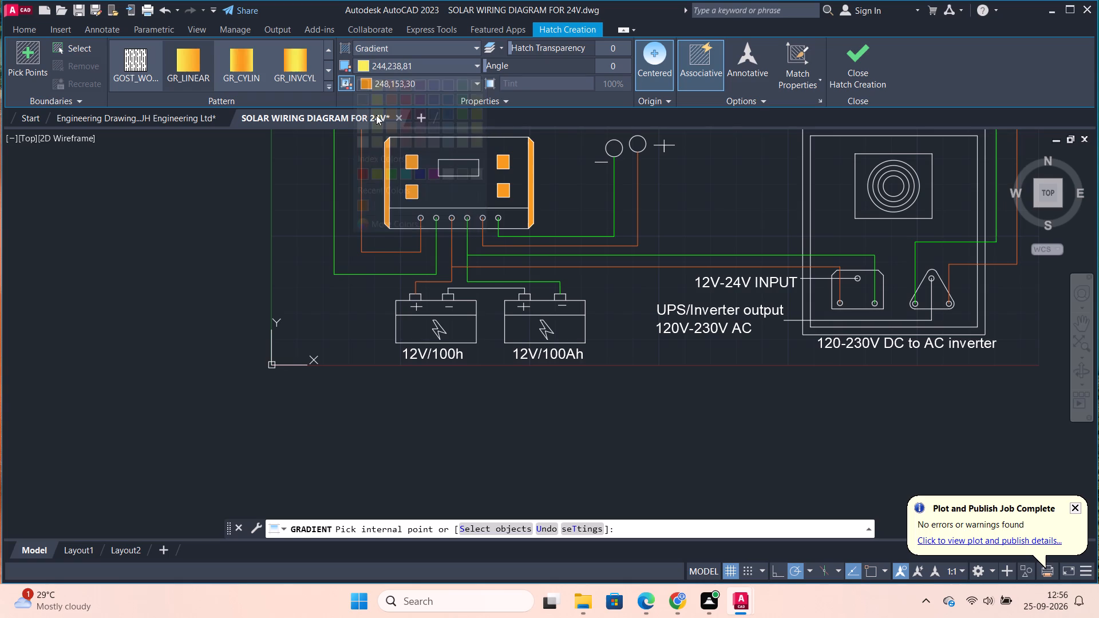
click(417, 328)
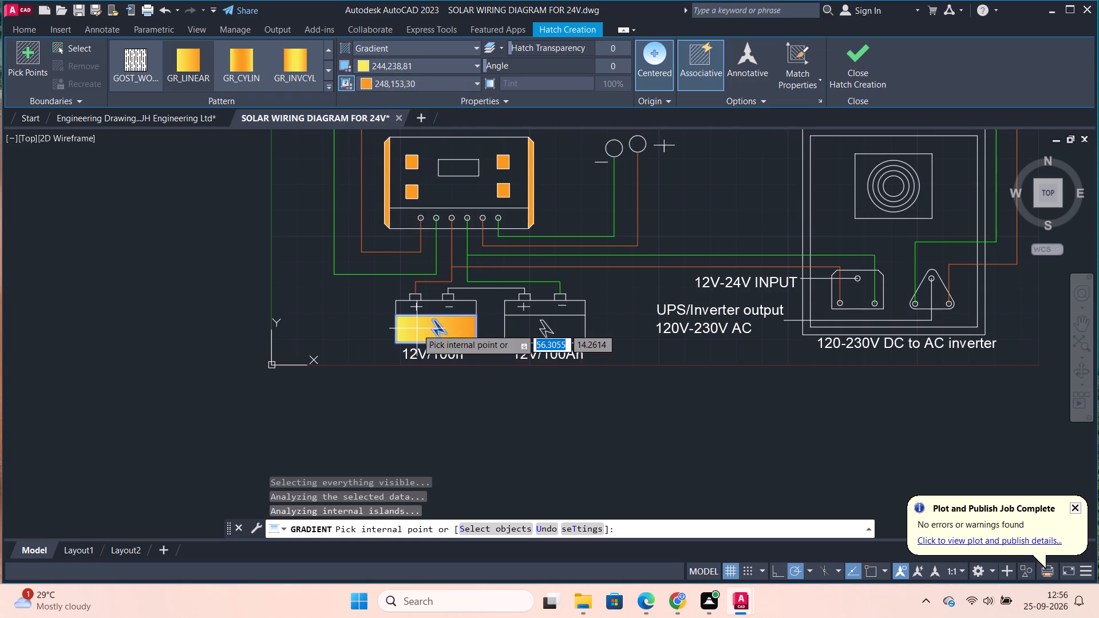
click(531, 327)
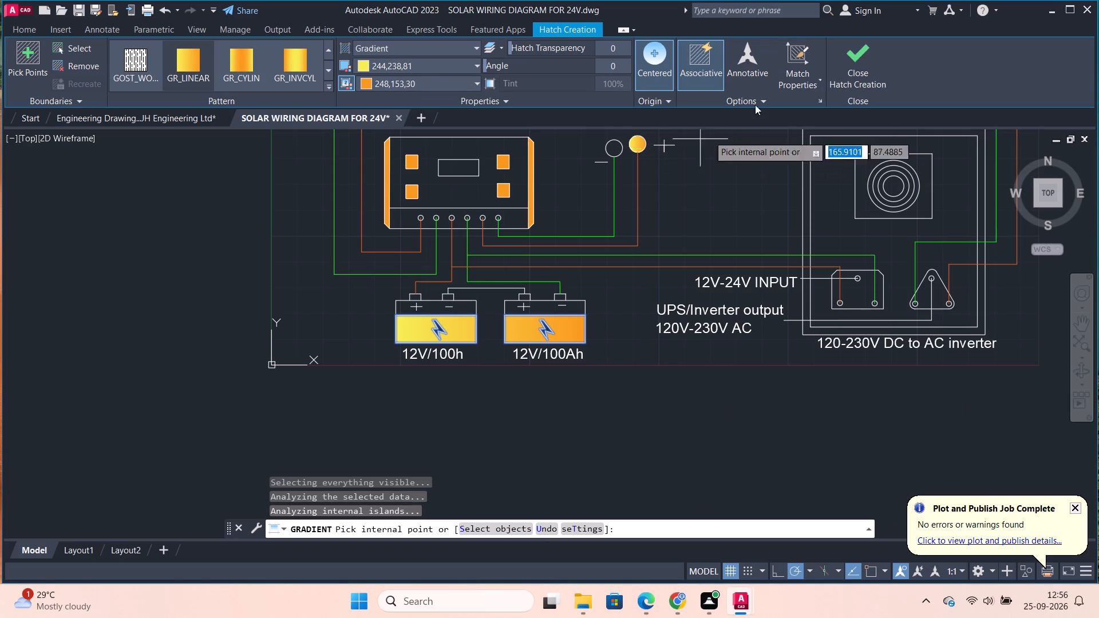
click(848, 49)
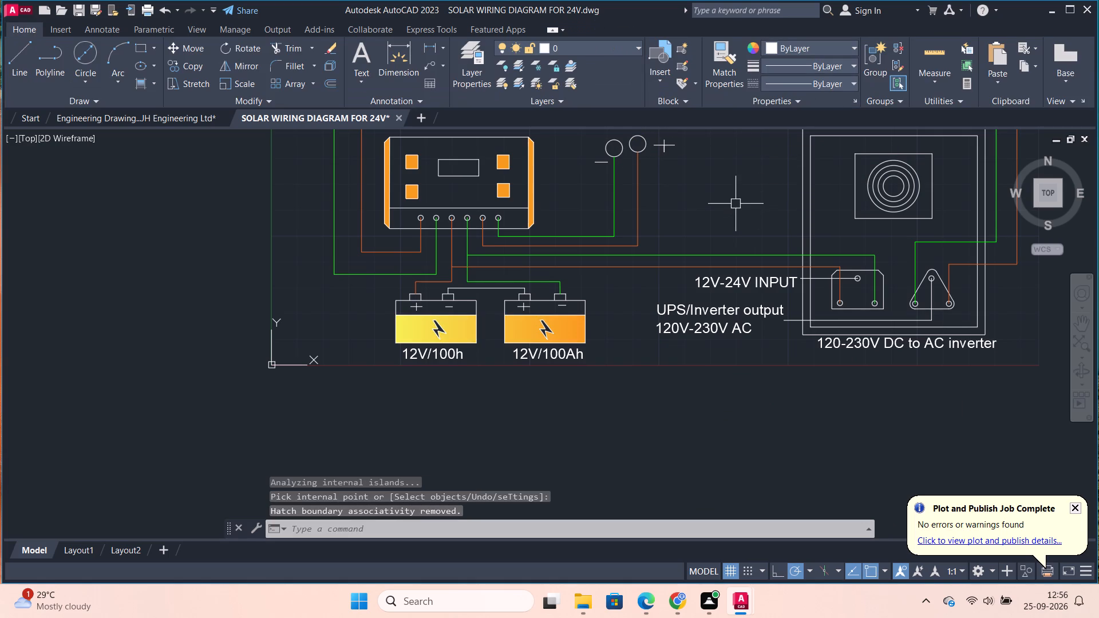
Gradient-fill the charge controller's six small terminal circles with 0,0,0 black for both colours.
middle_drag(726, 206, 652, 275)
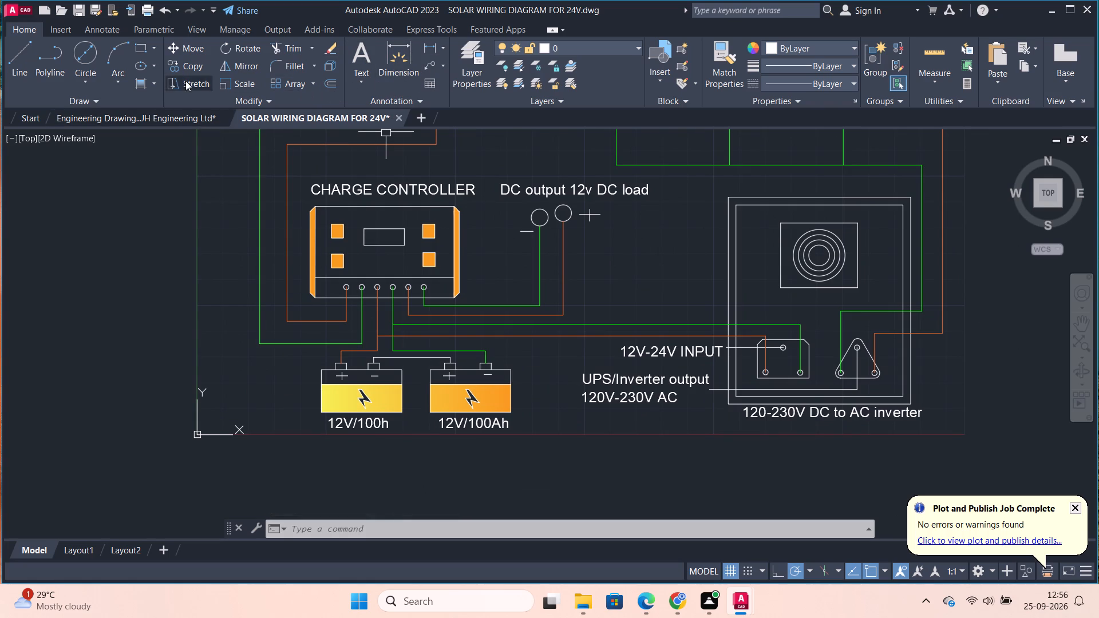
click(136, 82)
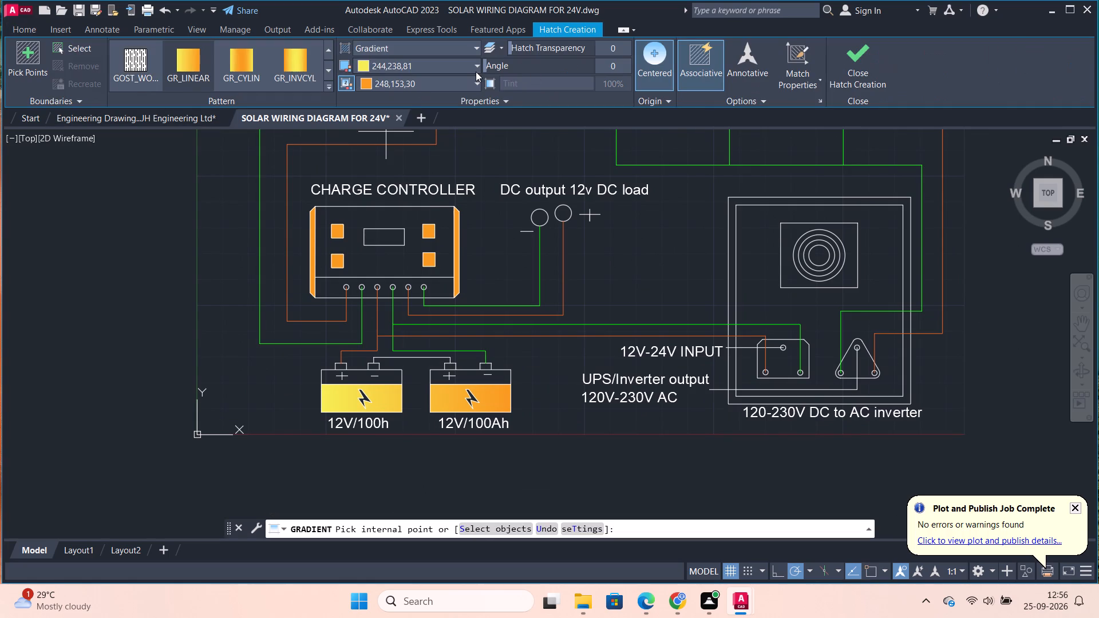
click(472, 72)
click(362, 87)
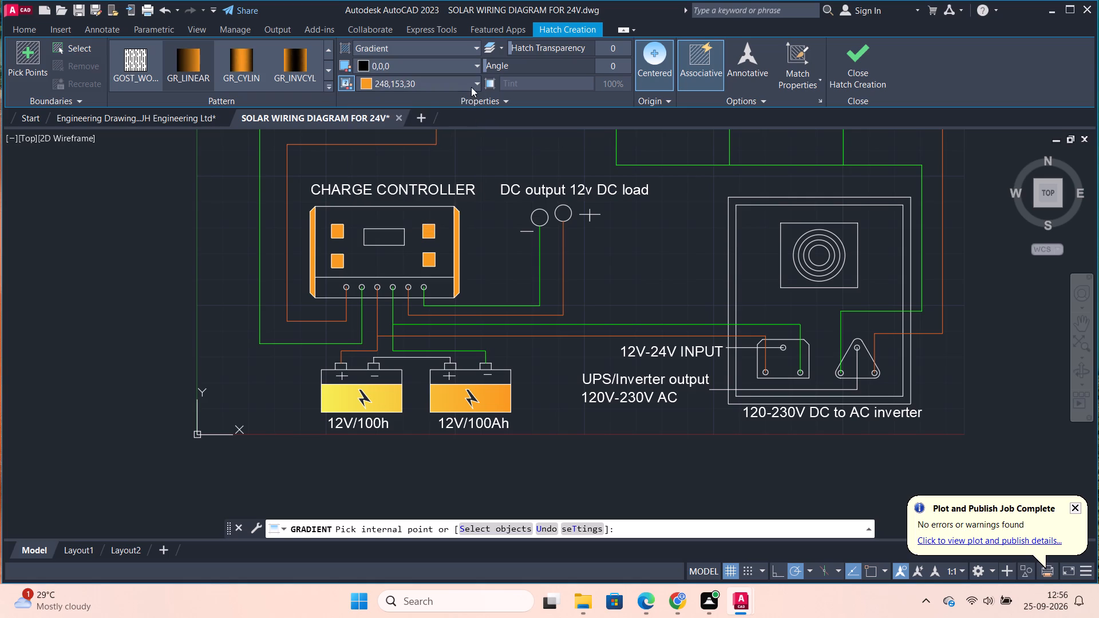
click(471, 87)
click(372, 105)
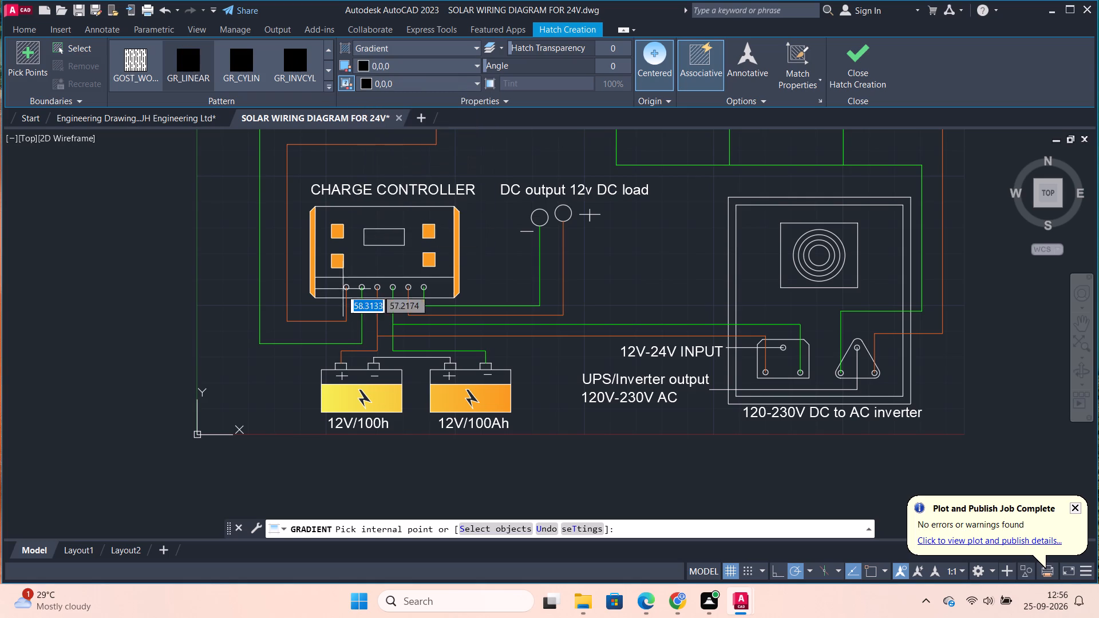
scroll(330, 288, up, 3)
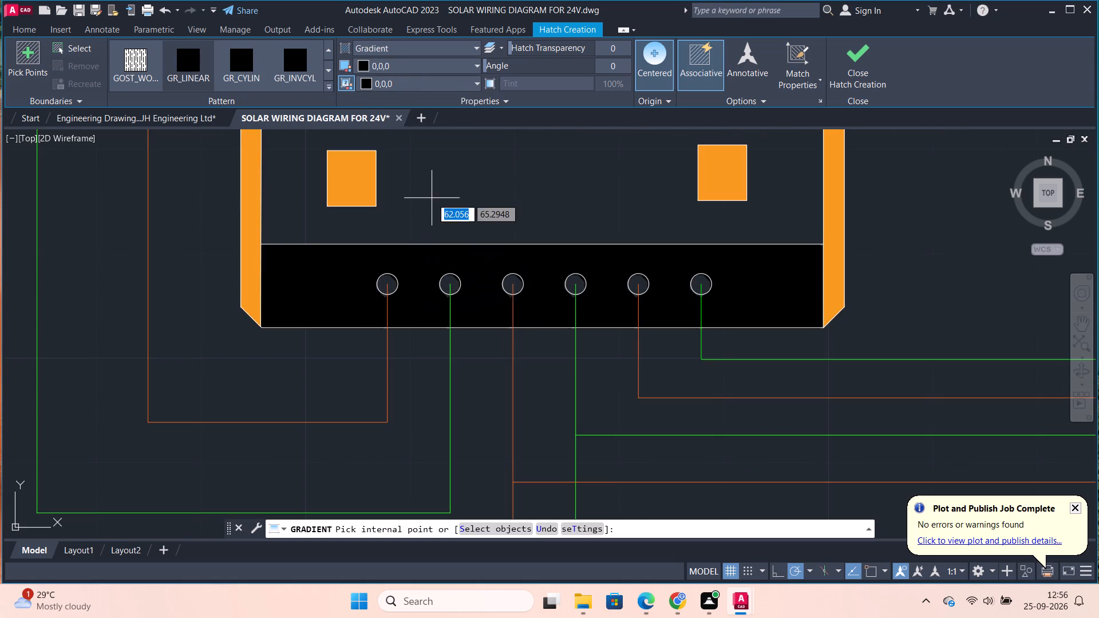
click(388, 285)
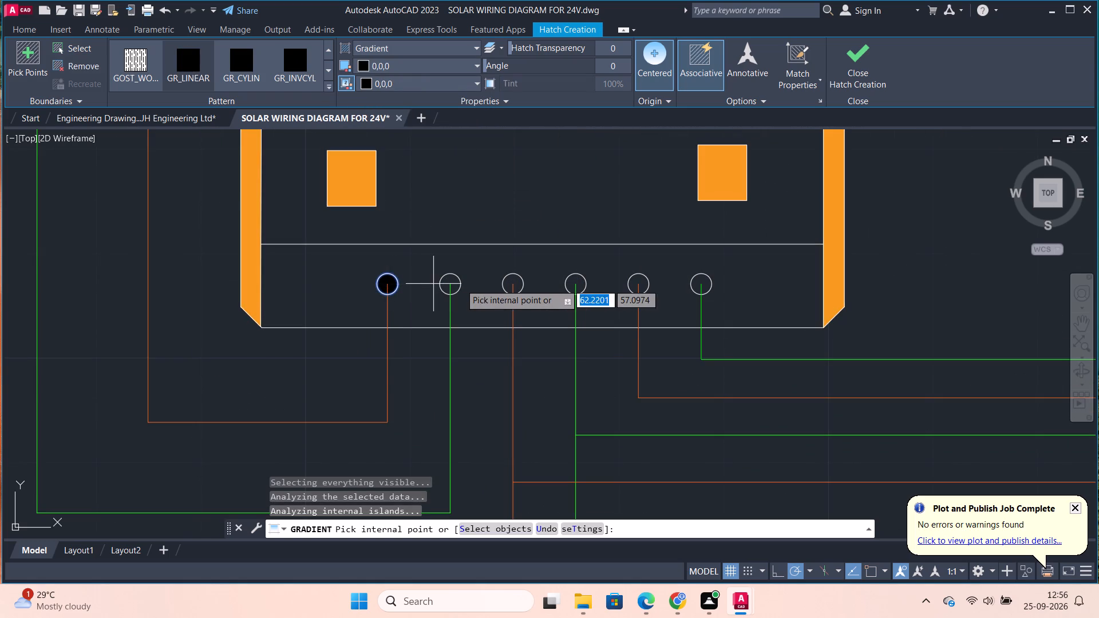
click(452, 284)
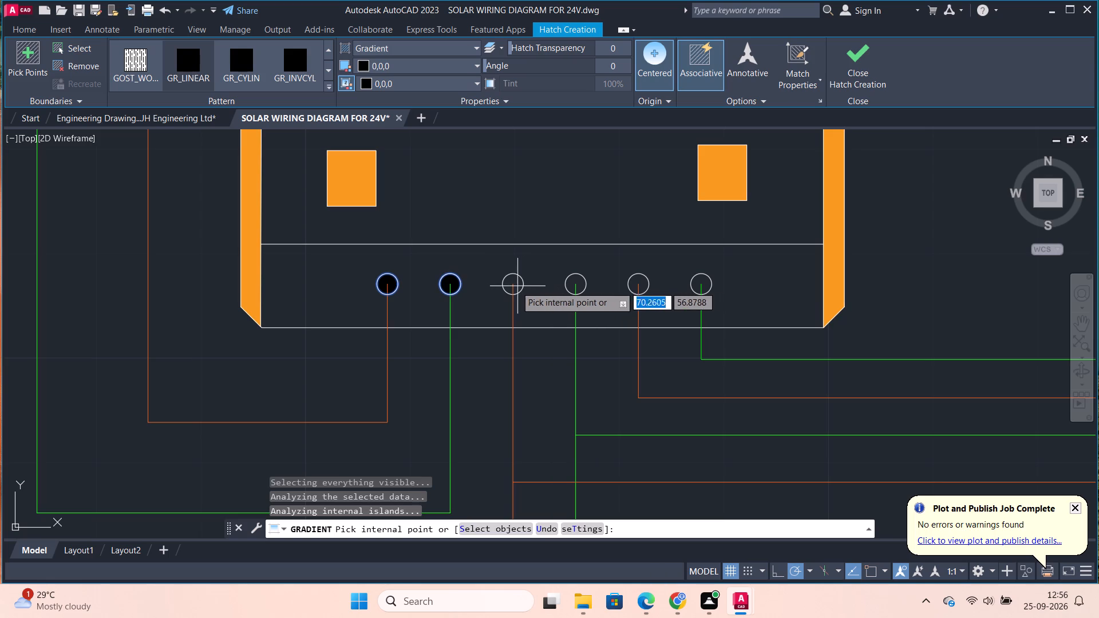
click(511, 284)
click(570, 282)
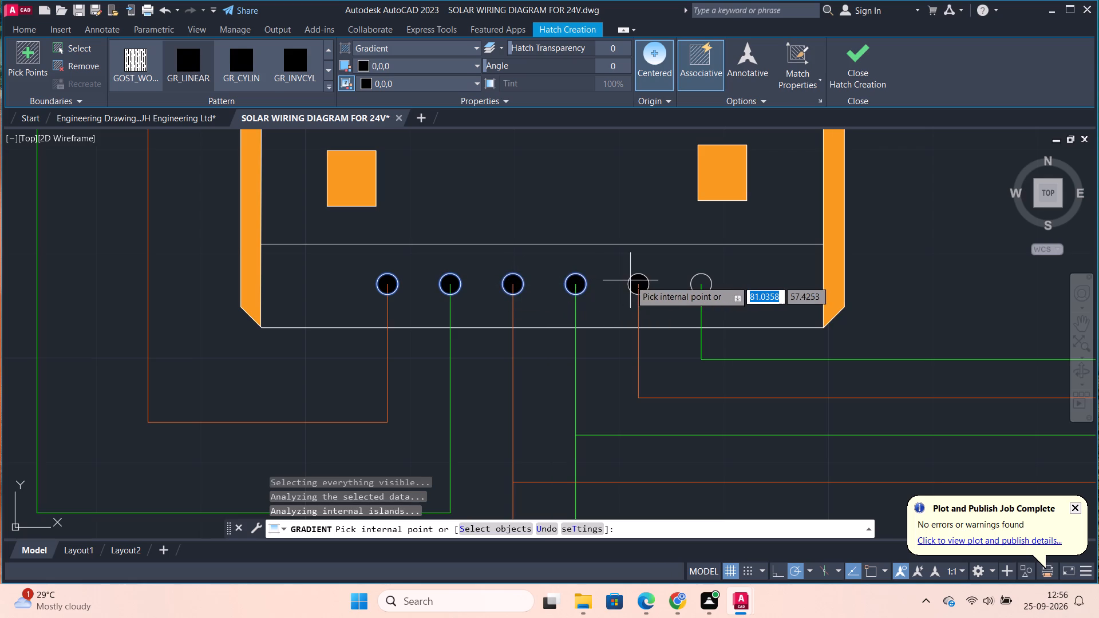
click(630, 280)
click(708, 282)
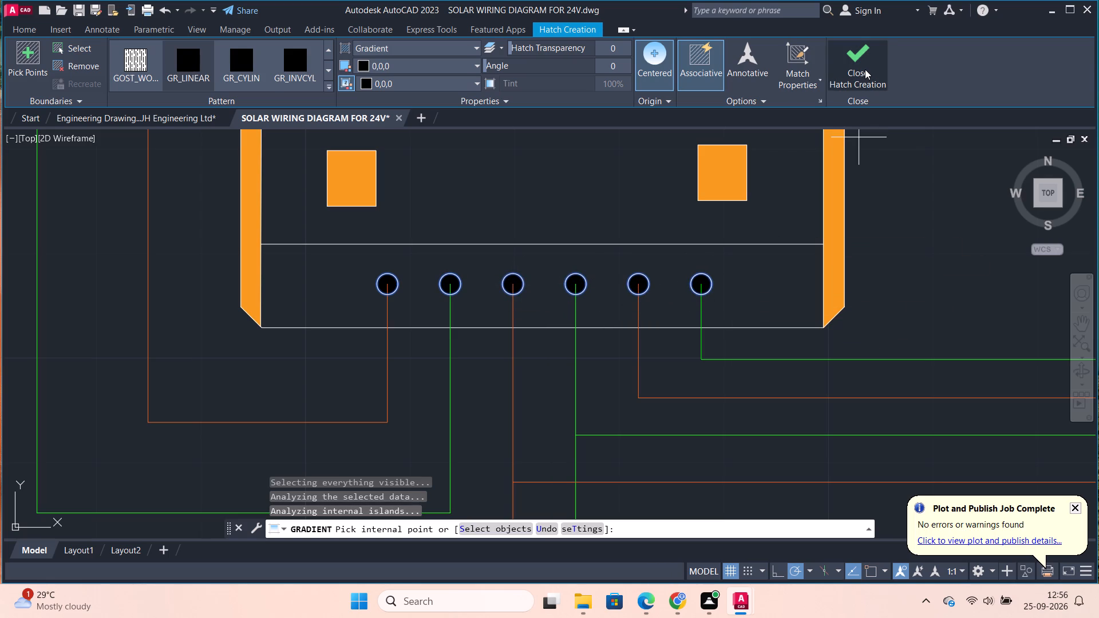
Fill the upper ON halves of the three AC load switches with the same black gradient and finish the fill.
scroll(859, 81, down, 2)
scroll(908, 183, down, 3)
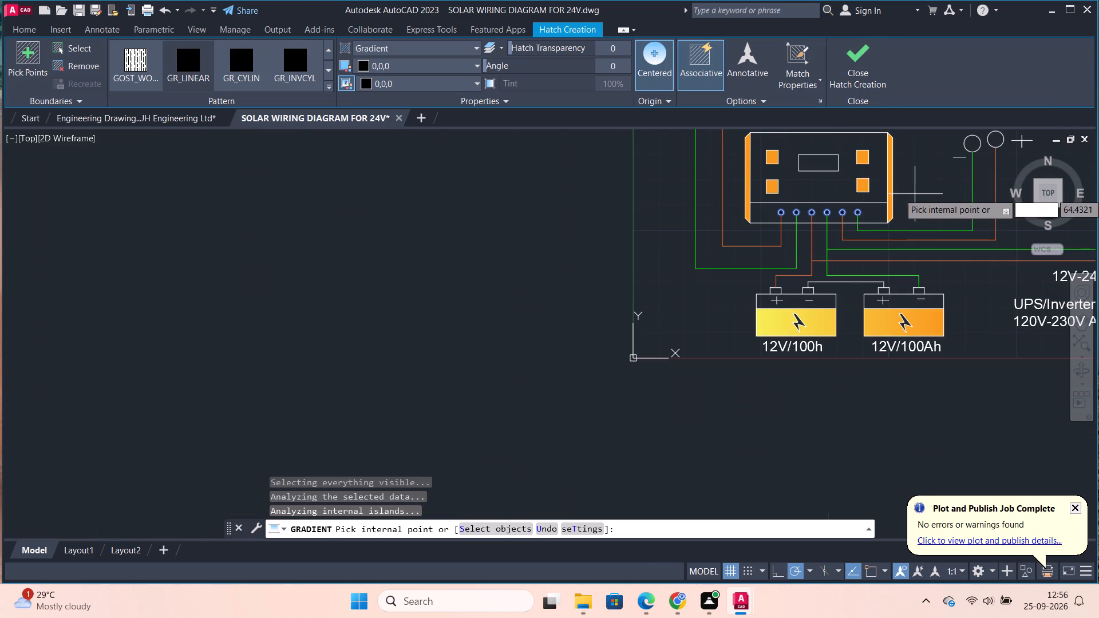
middle_drag(927, 188, 620, 348)
middle_drag(661, 195, 554, 387)
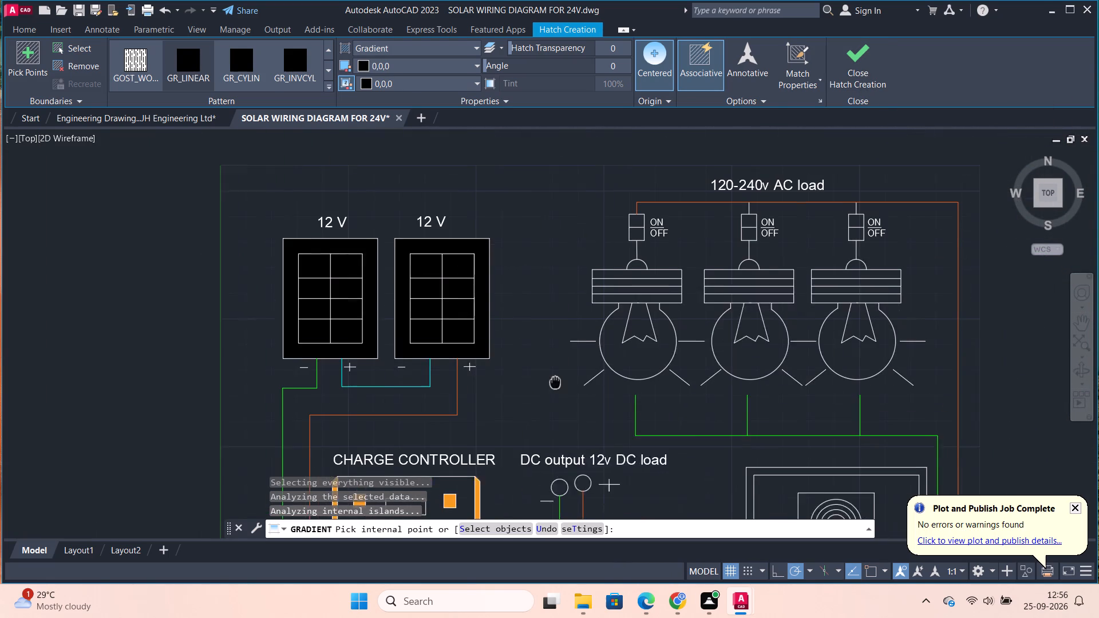
middle_drag(554, 387, 550, 389)
click(631, 232)
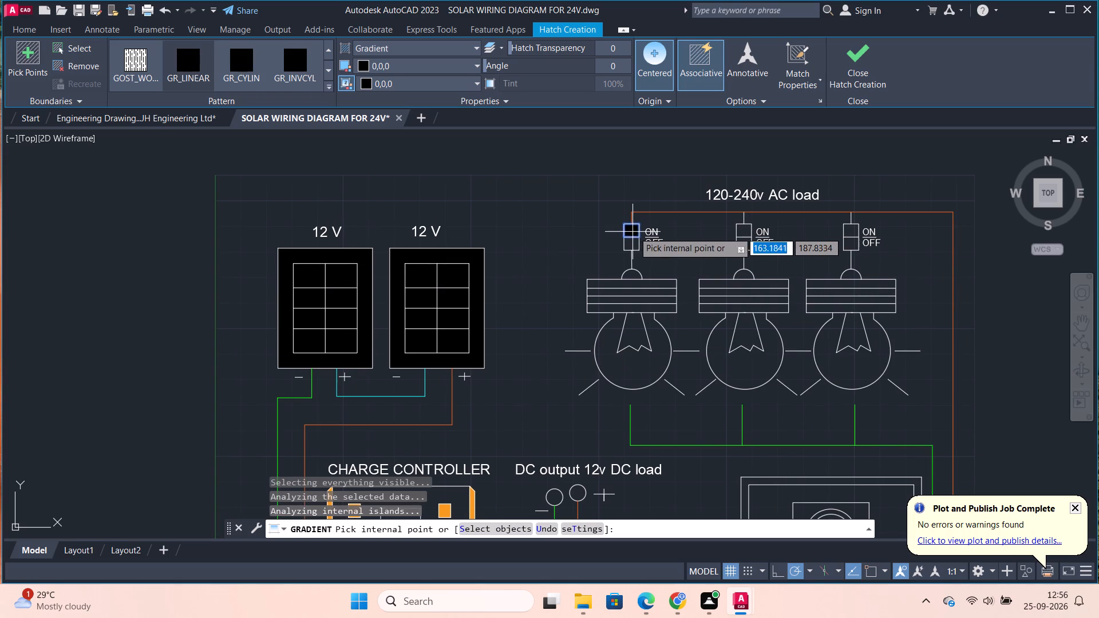
click(744, 229)
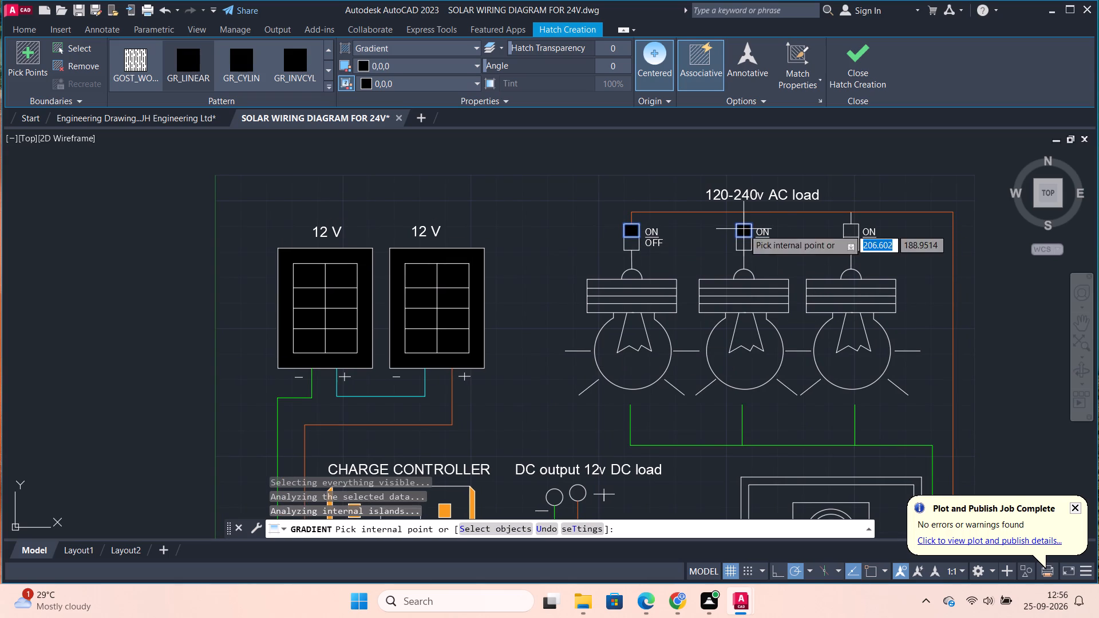
click(853, 233)
click(857, 68)
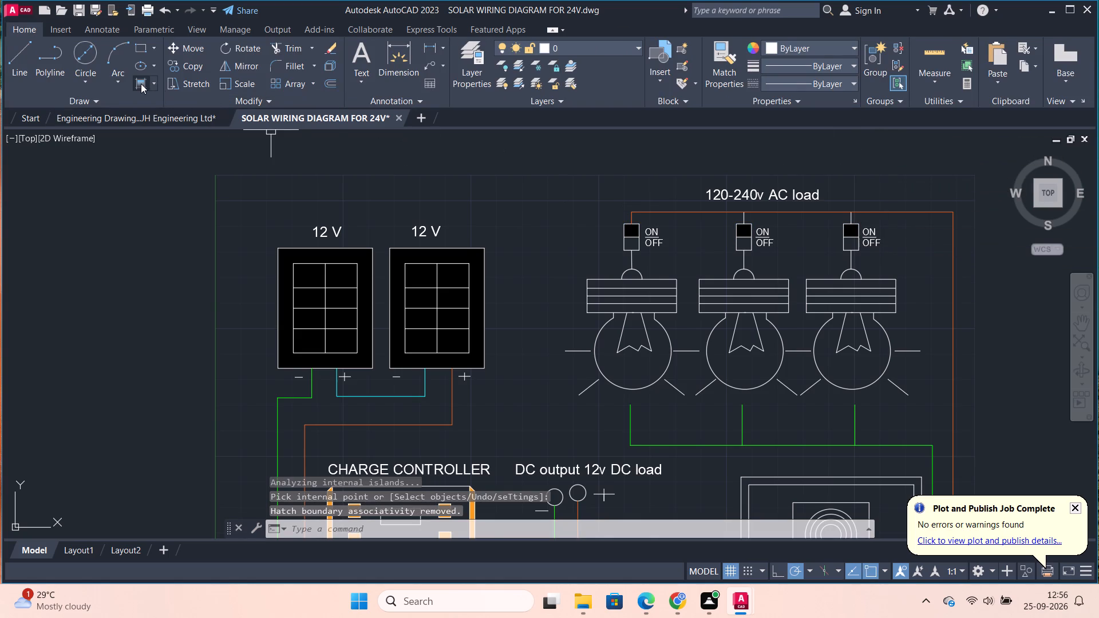
Gradient-fill the lower OFF halves of the three AC load switches with 254,234,185 cream for both colours.
click(141, 84)
click(426, 66)
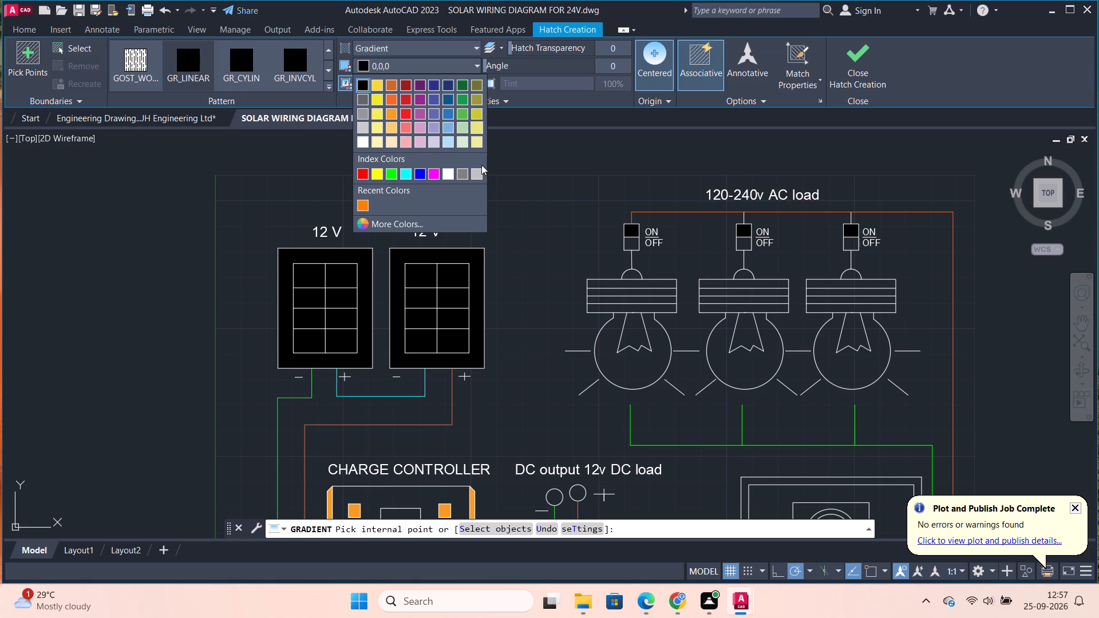
click(393, 143)
click(402, 86)
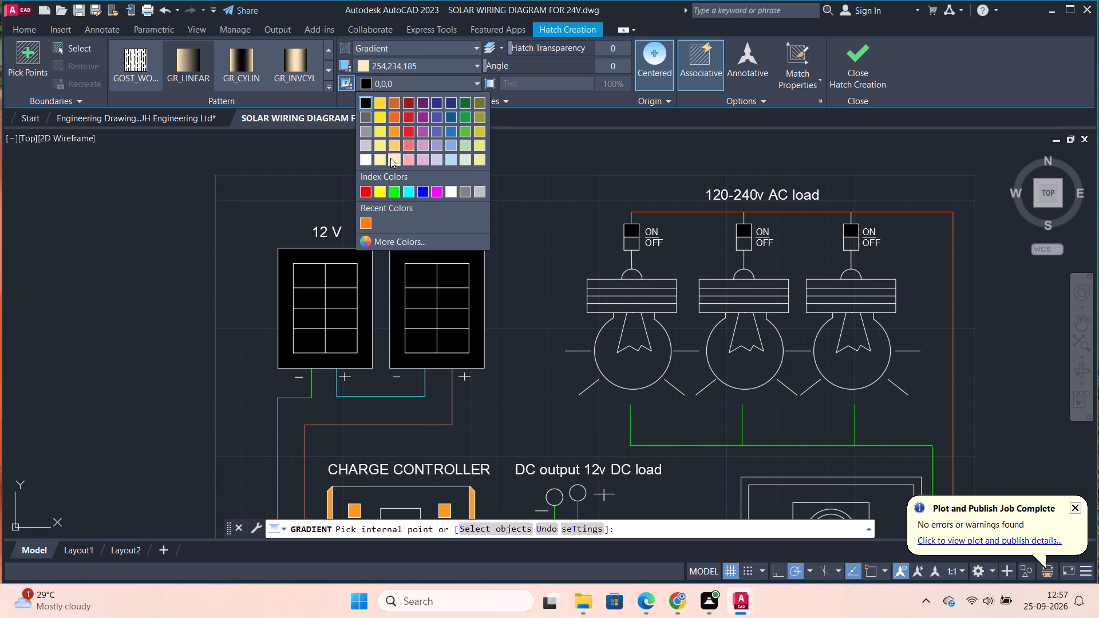
click(390, 158)
scroll(643, 266, up, 1)
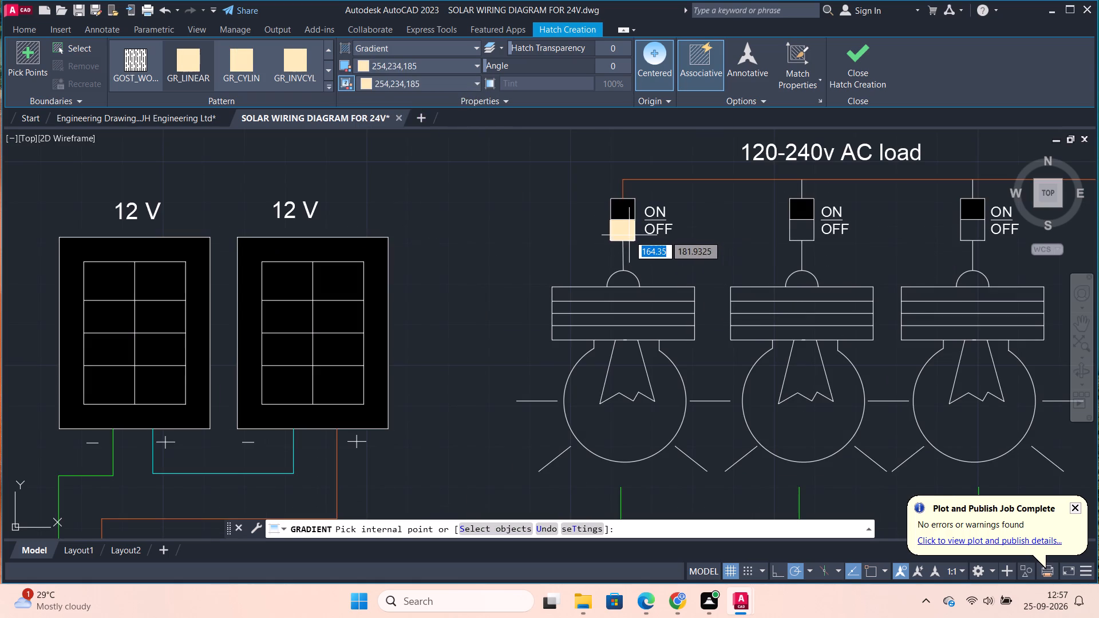
click(629, 235)
click(794, 233)
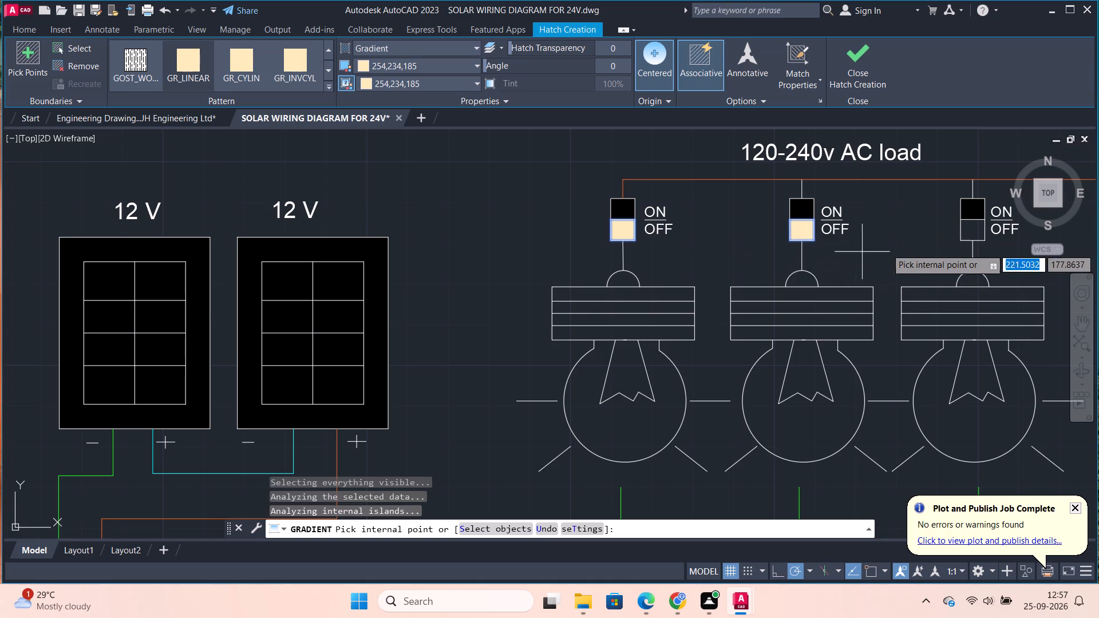
click(966, 228)
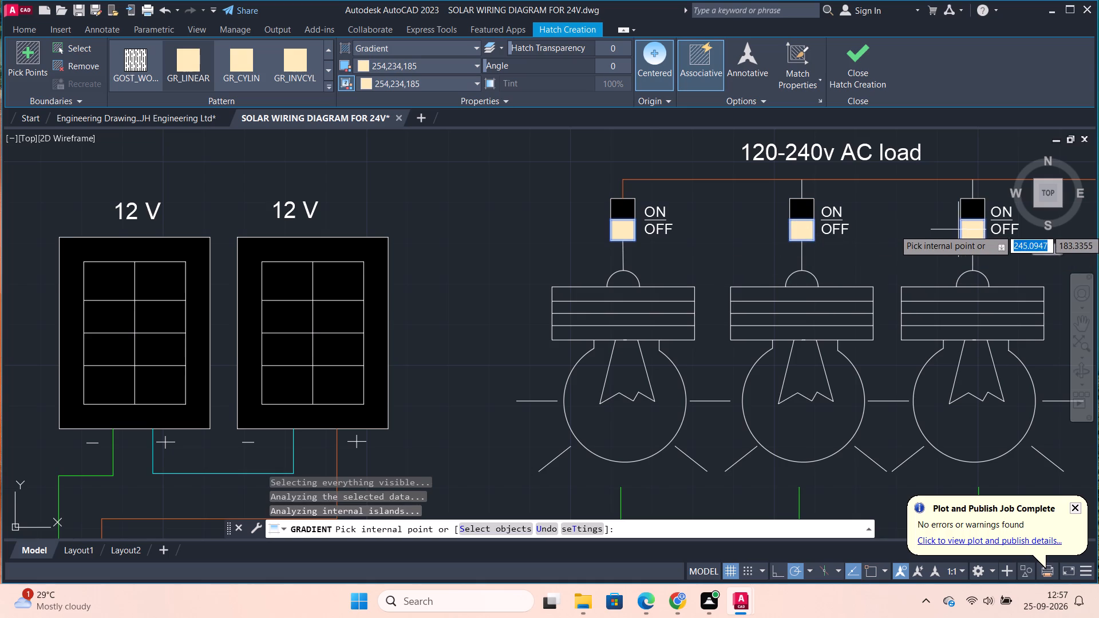
scroll(841, 231, down, 2)
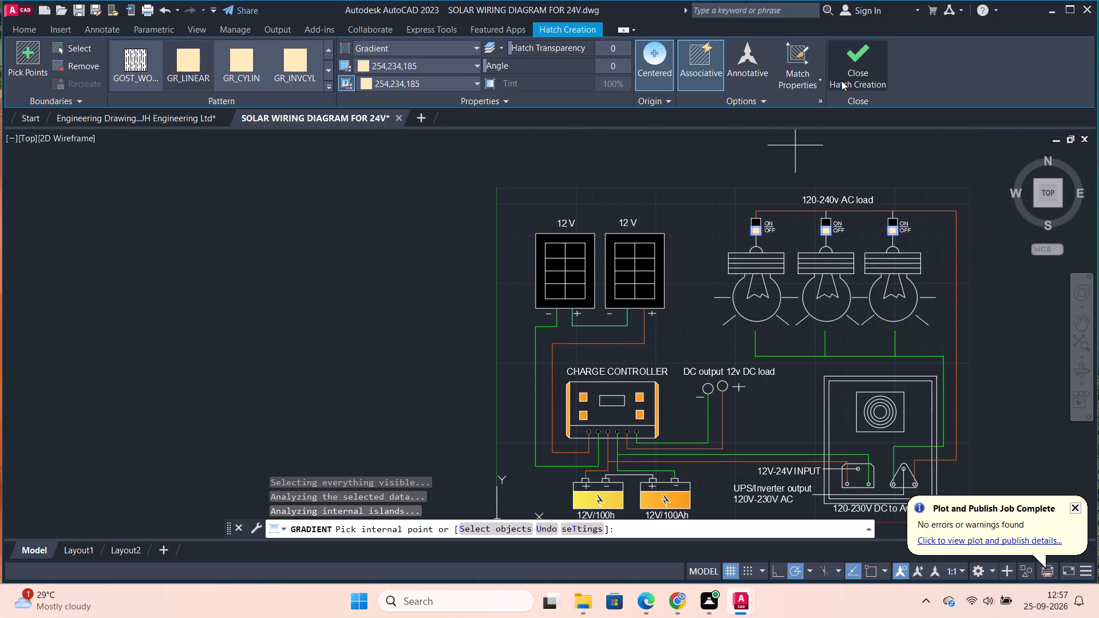
click(841, 81)
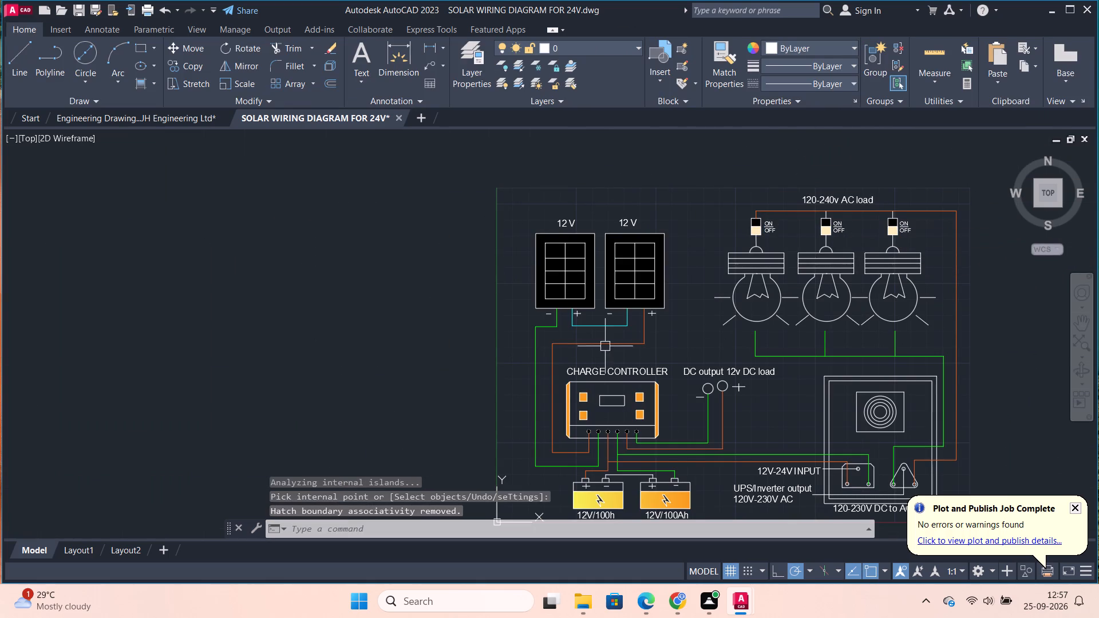
Gradient-fill the negative DC output terminal circle with Green for both colours.
click(140, 89)
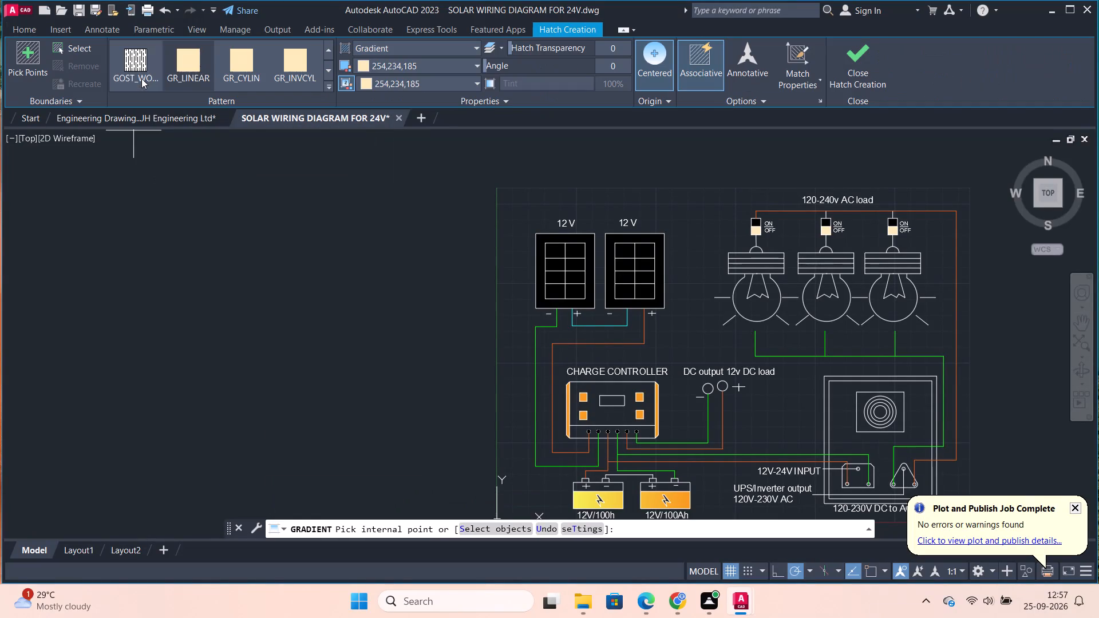
click(444, 66)
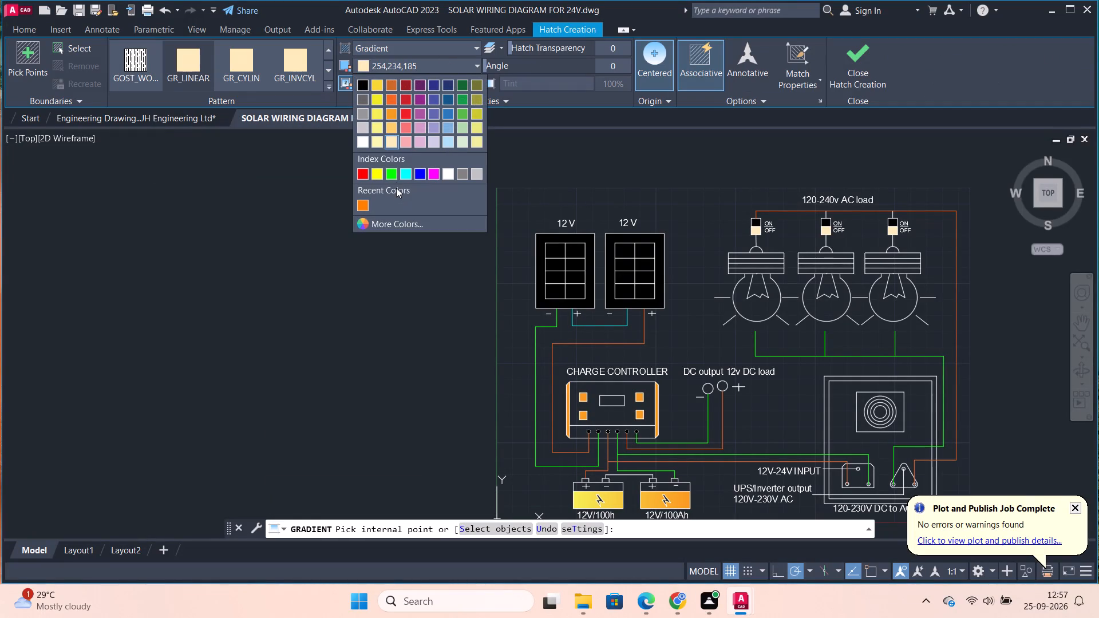
click(392, 175)
click(450, 84)
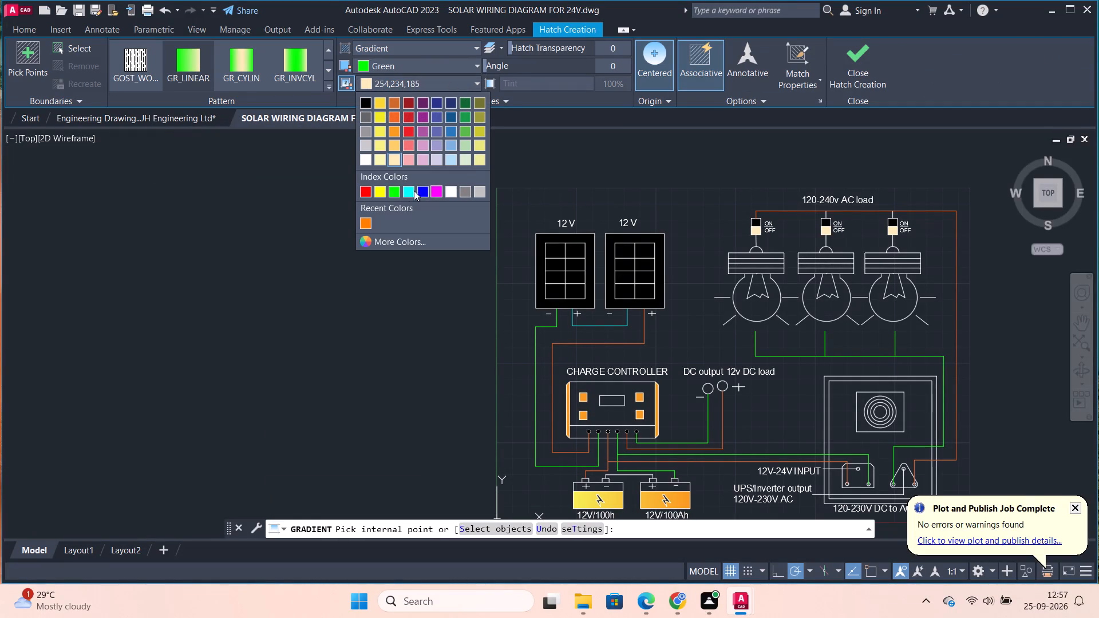
click(400, 191)
scroll(743, 391, up, 2)
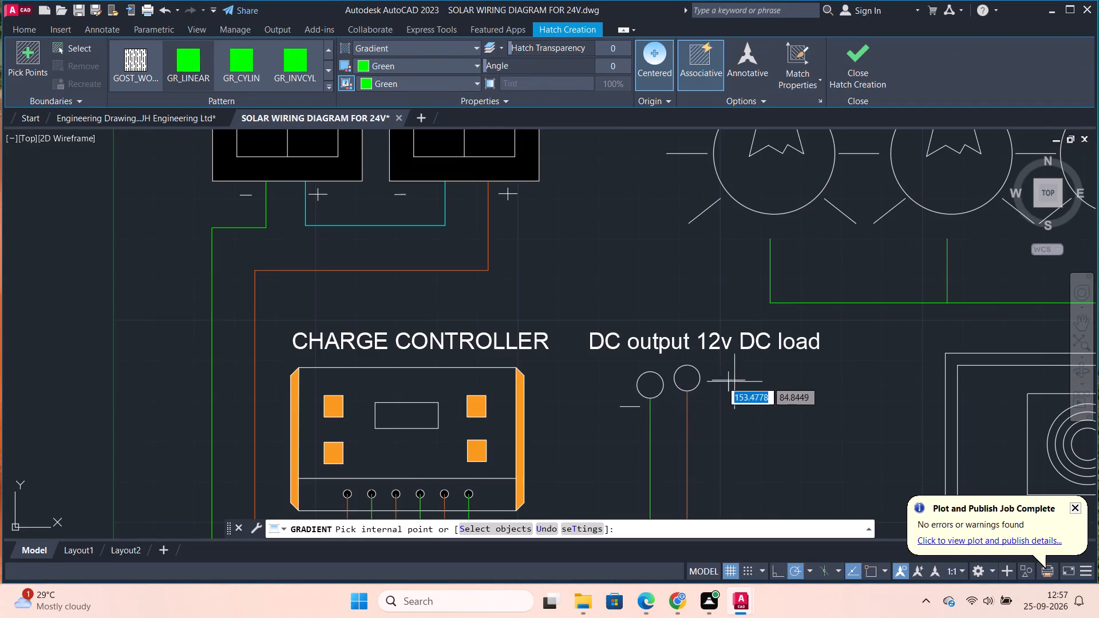
click(653, 384)
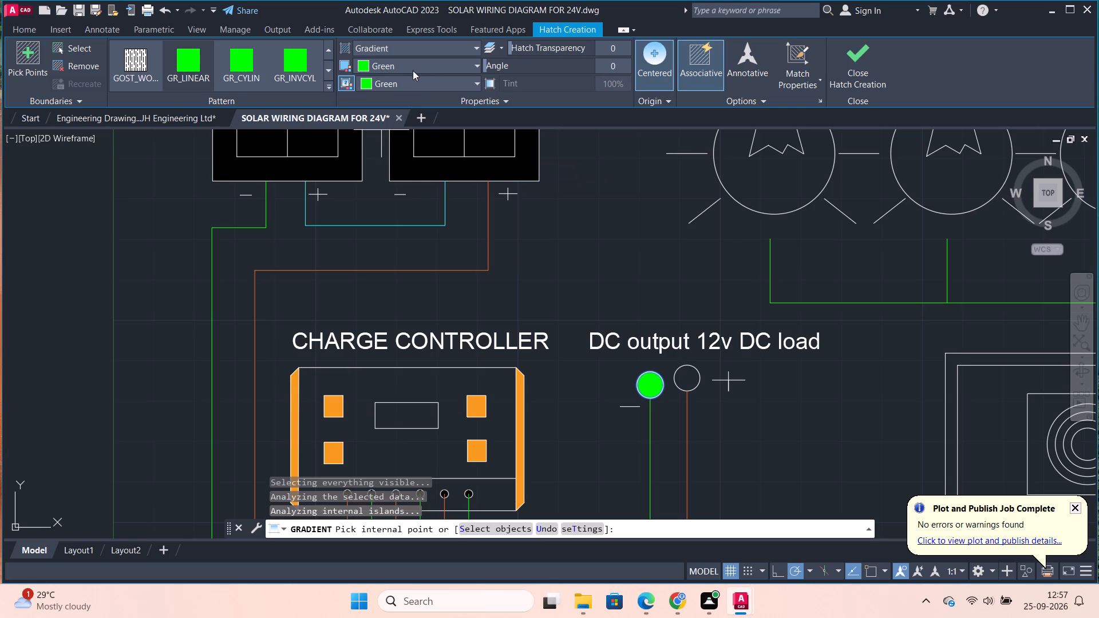
Gradient-fill the positive DC output terminal circle with 248,153,30 orange for both colours and finish the fill.
click(411, 68)
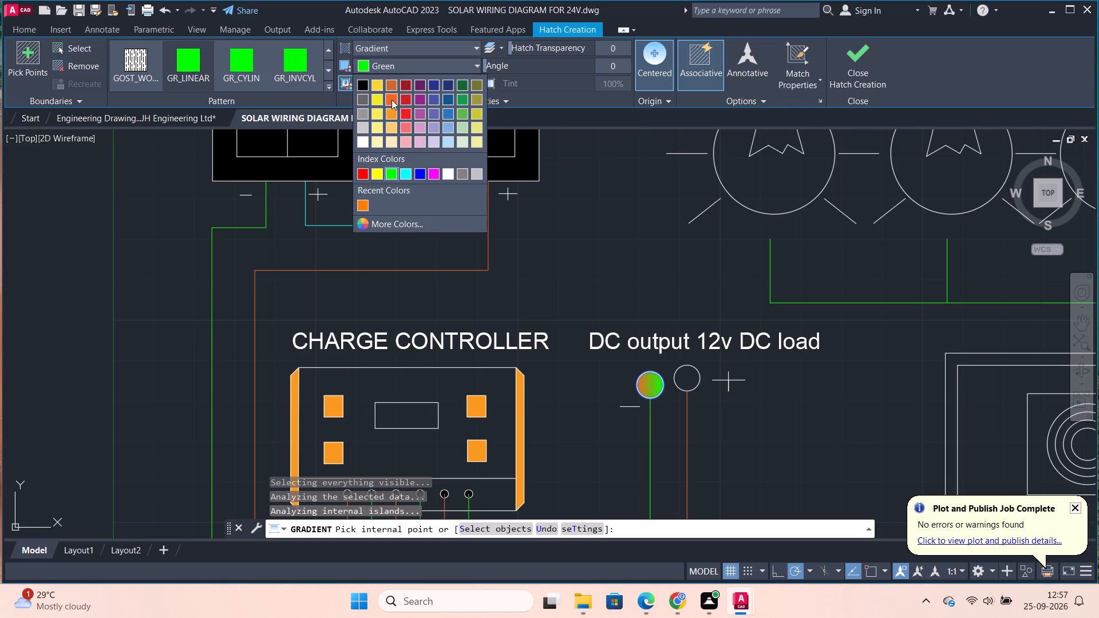
click(392, 107)
click(437, 80)
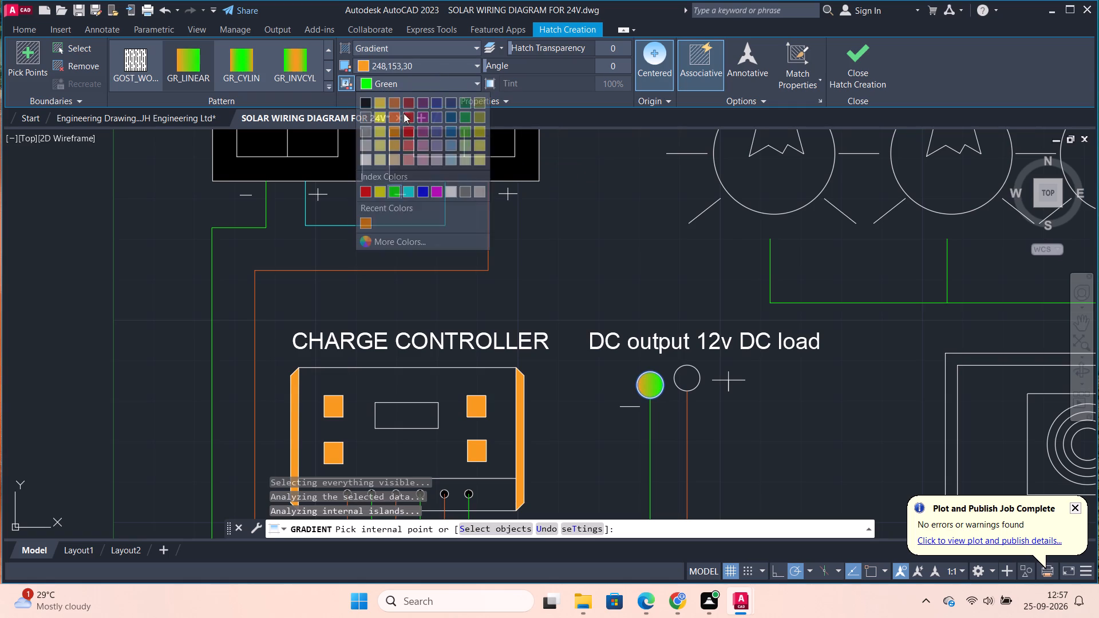
click(392, 137)
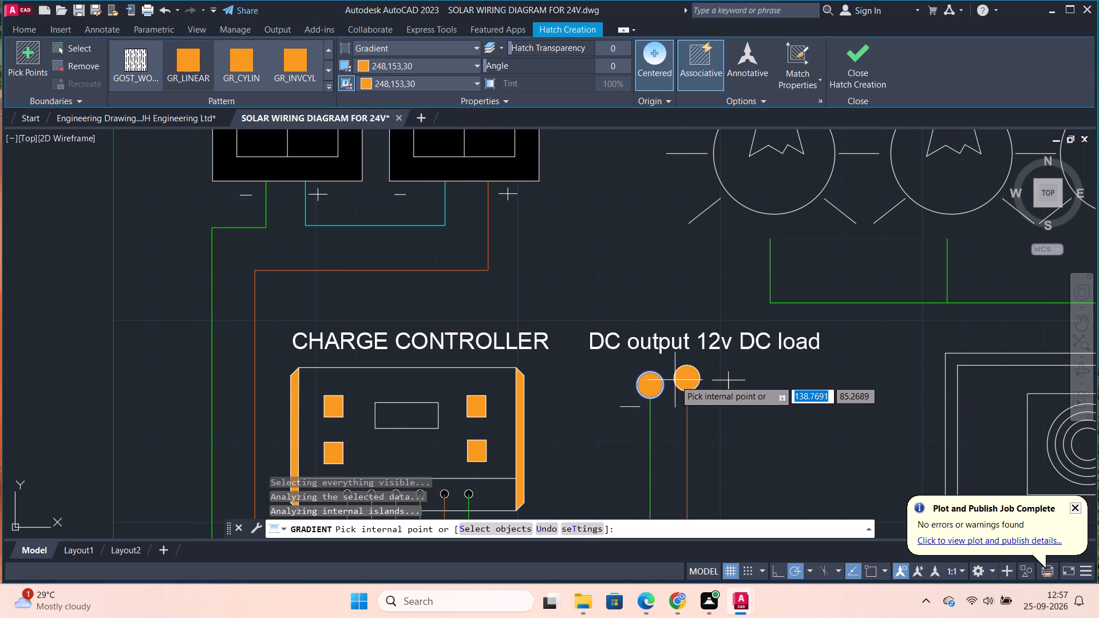
click(676, 380)
scroll(685, 350, down, 2)
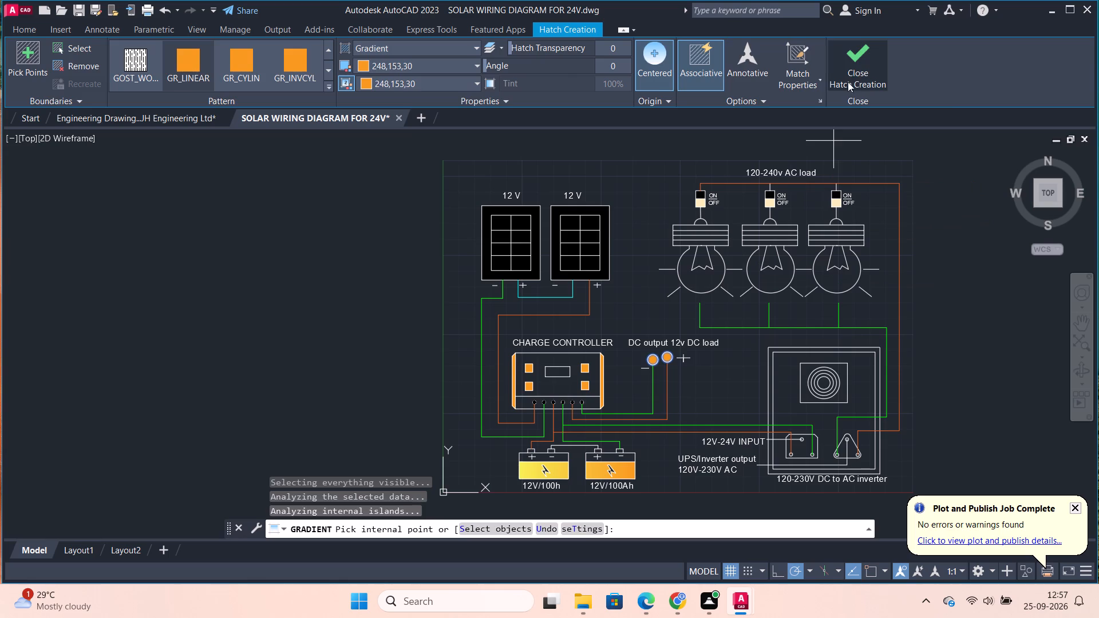
click(851, 72)
Refill the negative DC output terminal circle with a gradient using Green for both colours.
scroll(461, 165, up, 2)
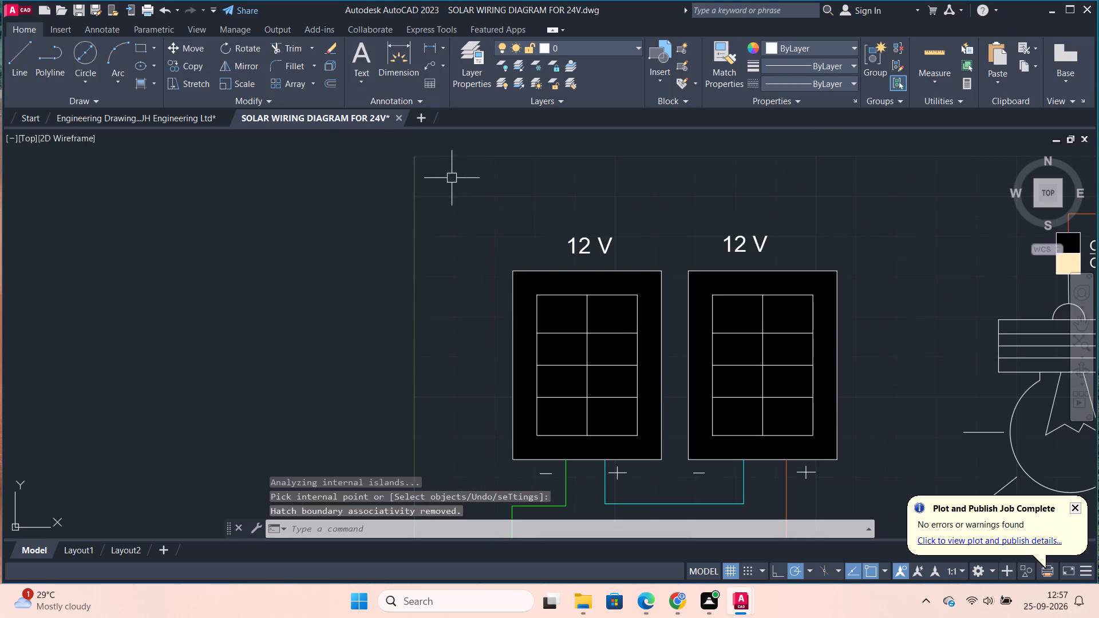
click(138, 84)
click(372, 59)
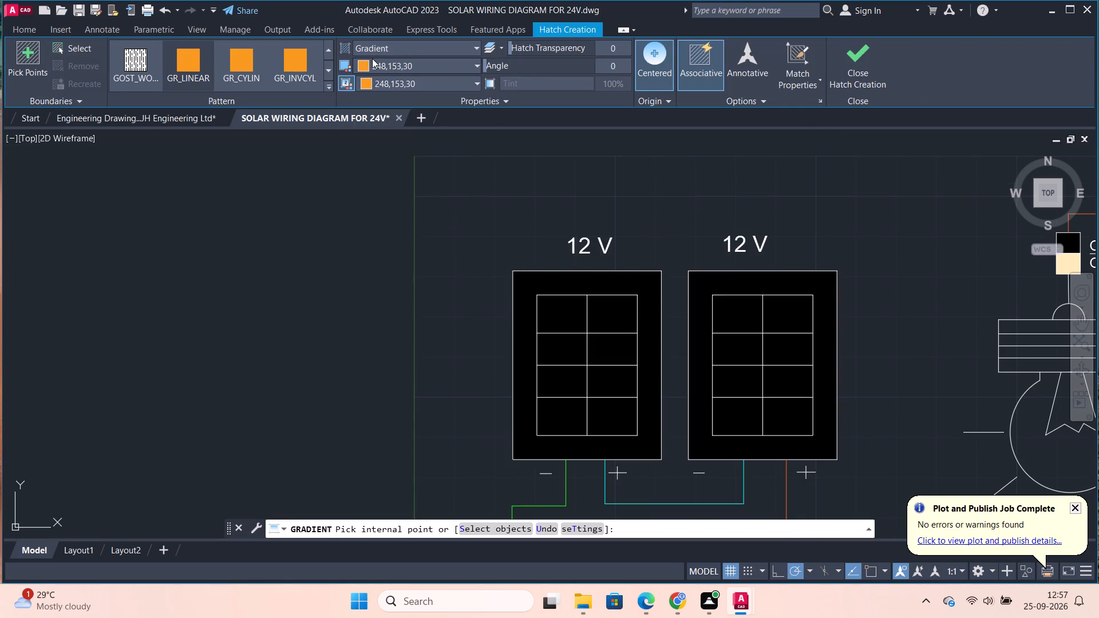
click(391, 178)
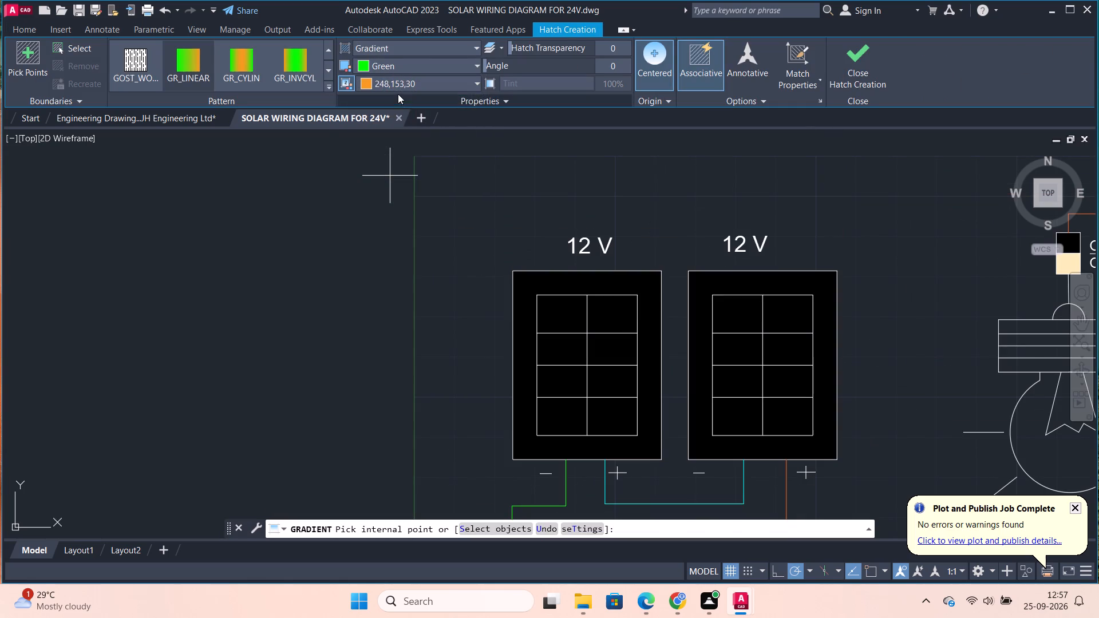
click(396, 86)
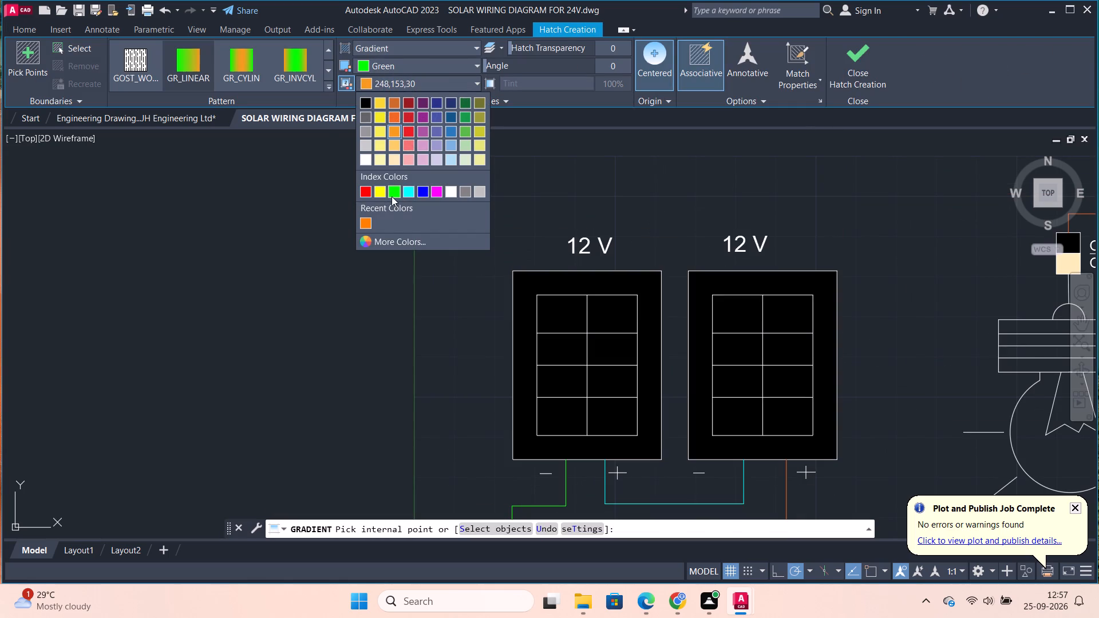
click(392, 196)
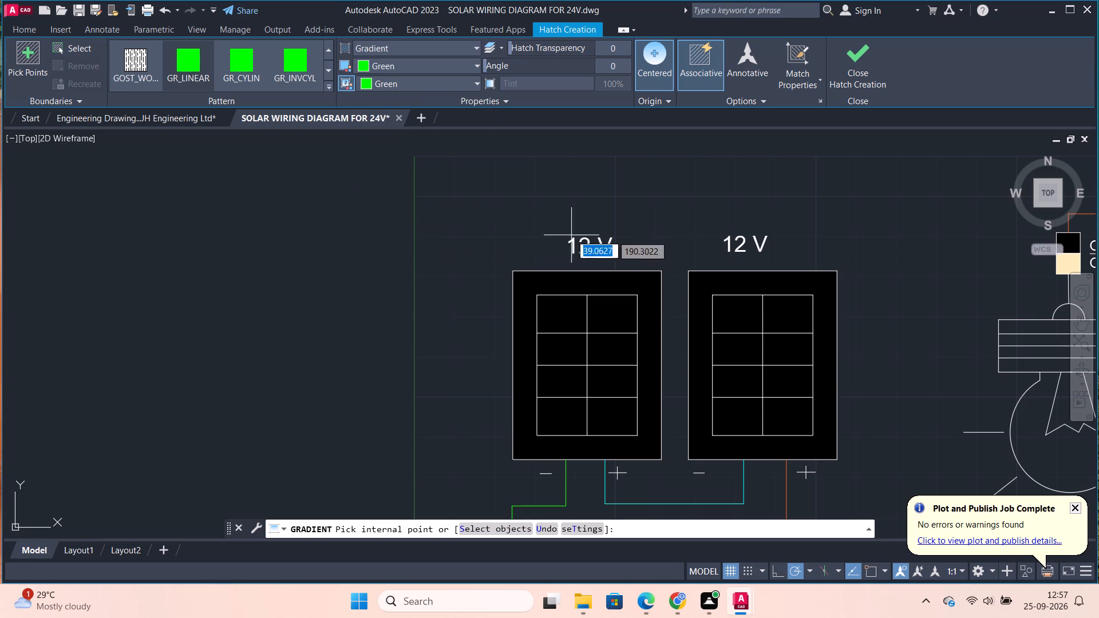
scroll(626, 228, down, 2)
middle_drag(774, 421, 610, 384)
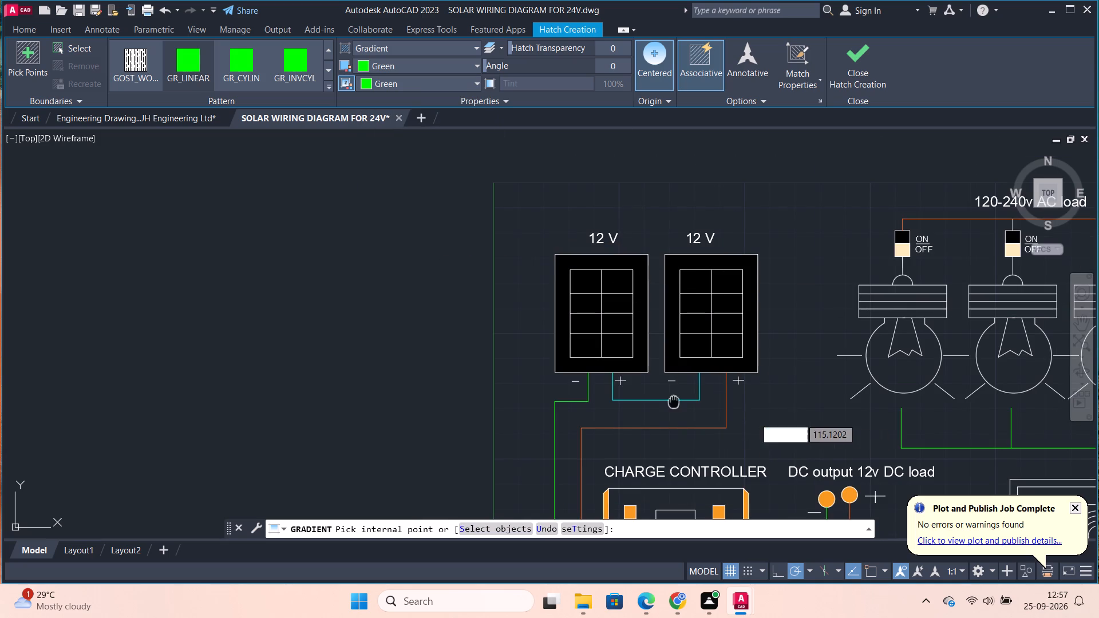
middle_drag(610, 384, 469, 326)
scroll(499, 446, up, 2)
click(551, 362)
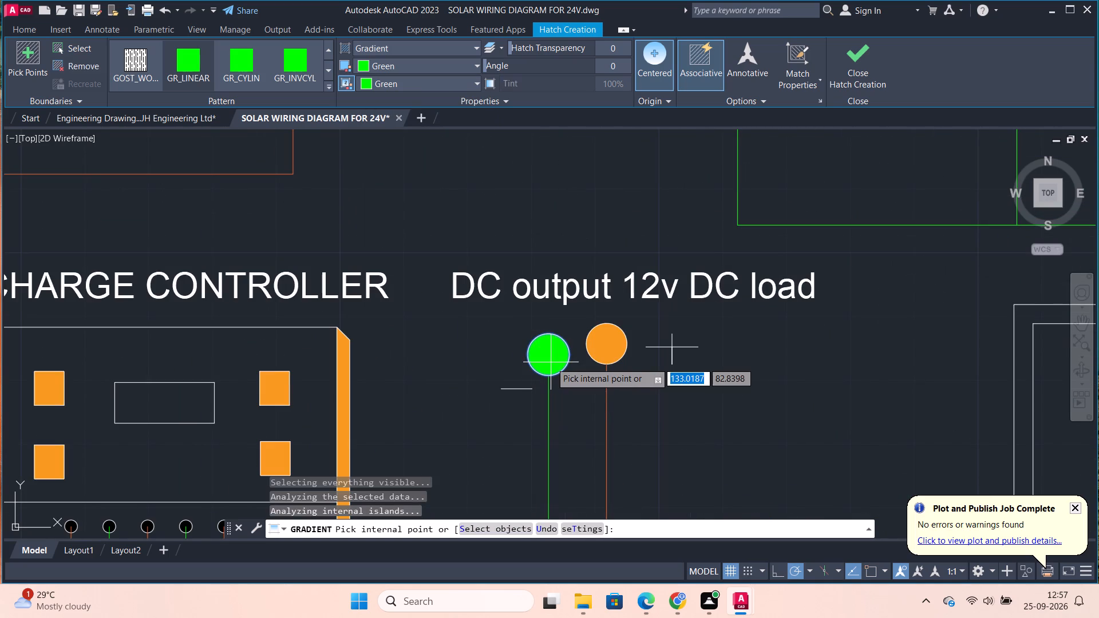
click(868, 76)
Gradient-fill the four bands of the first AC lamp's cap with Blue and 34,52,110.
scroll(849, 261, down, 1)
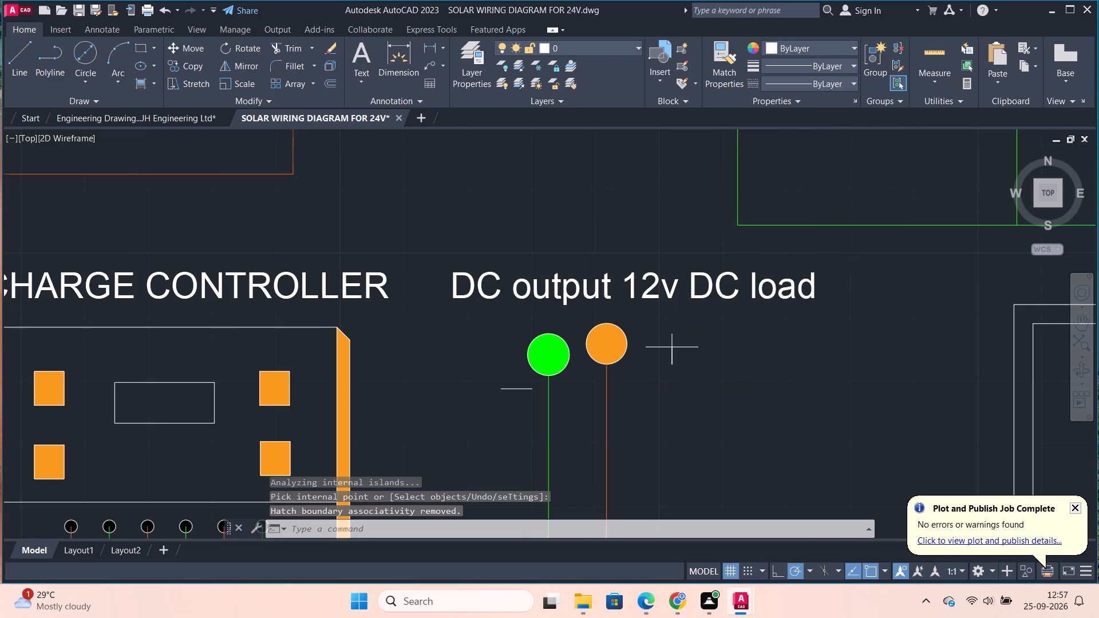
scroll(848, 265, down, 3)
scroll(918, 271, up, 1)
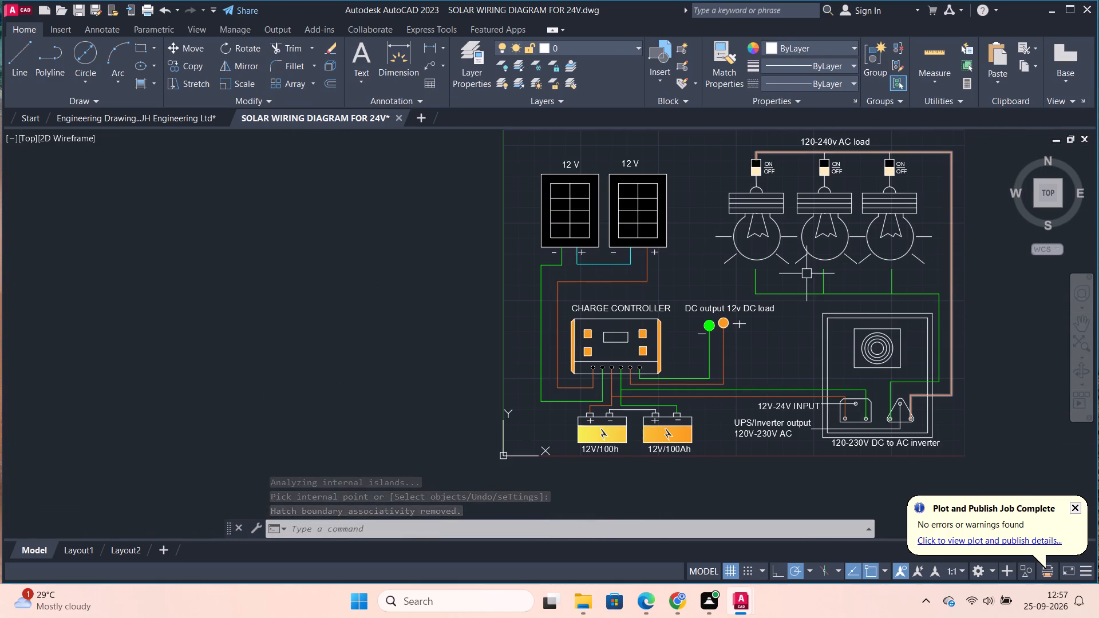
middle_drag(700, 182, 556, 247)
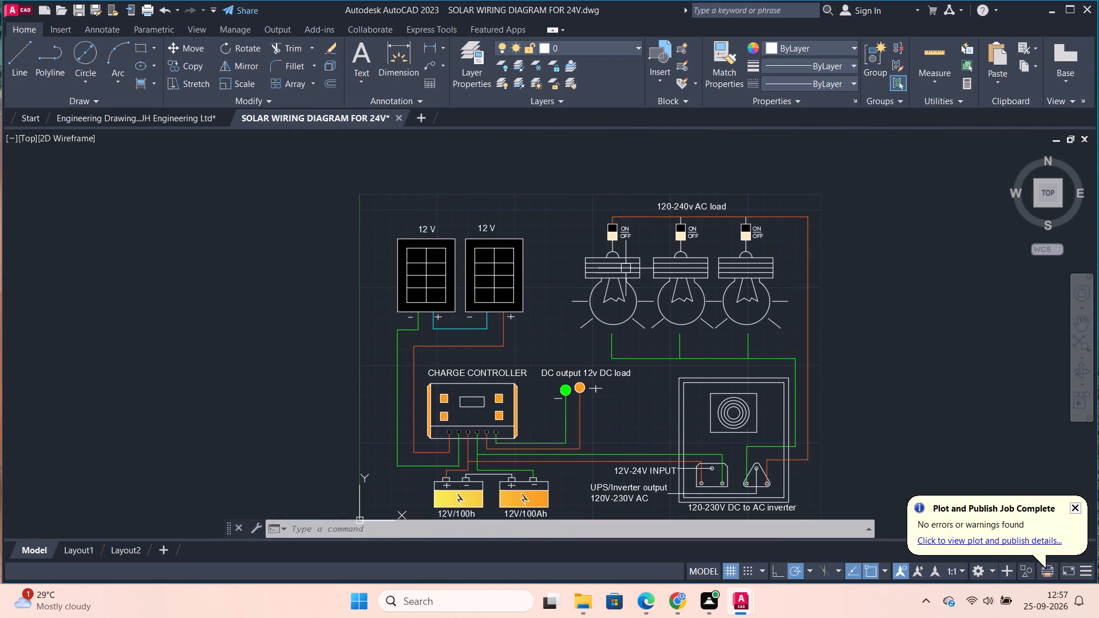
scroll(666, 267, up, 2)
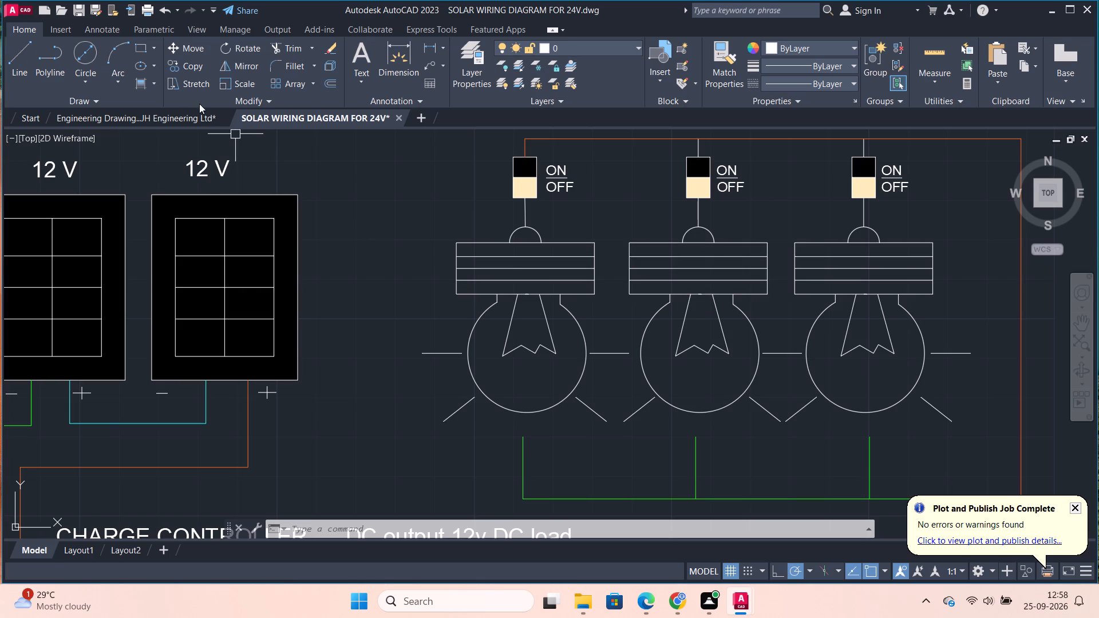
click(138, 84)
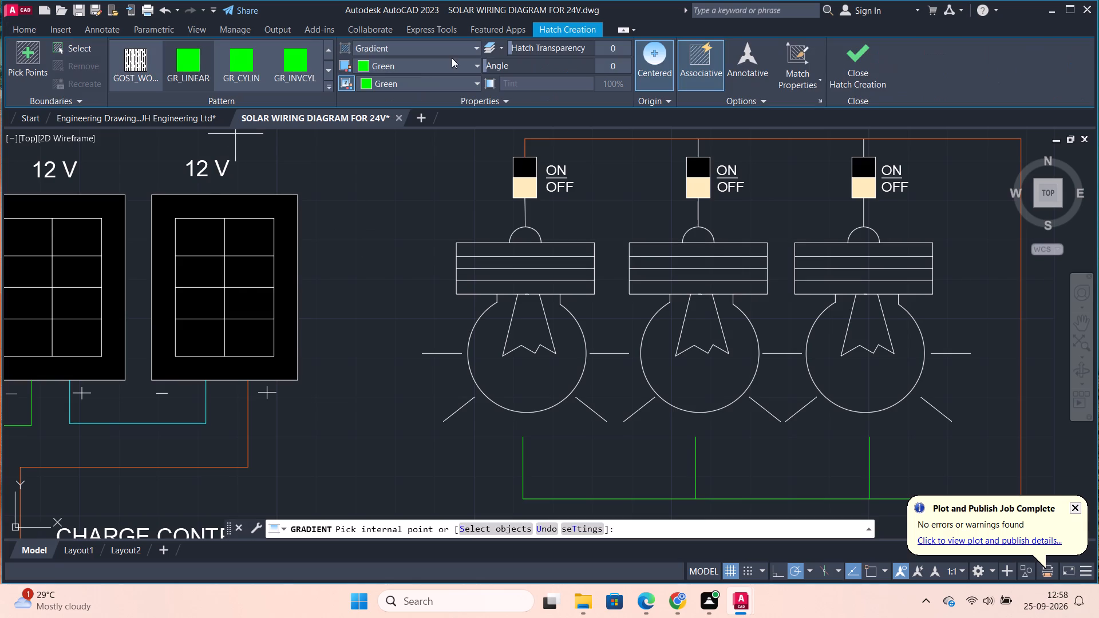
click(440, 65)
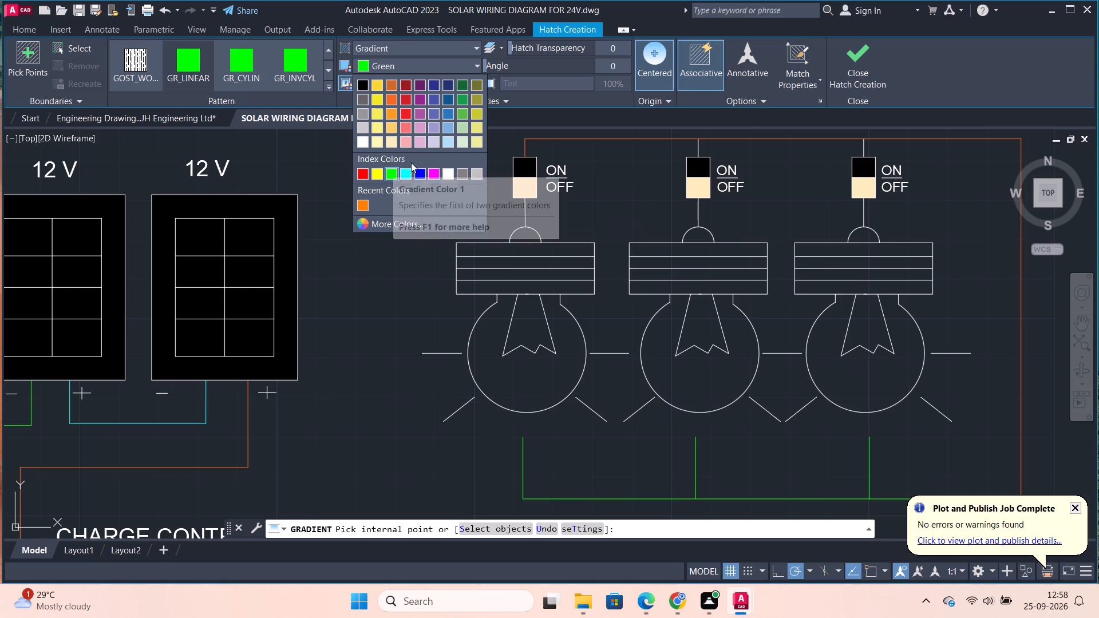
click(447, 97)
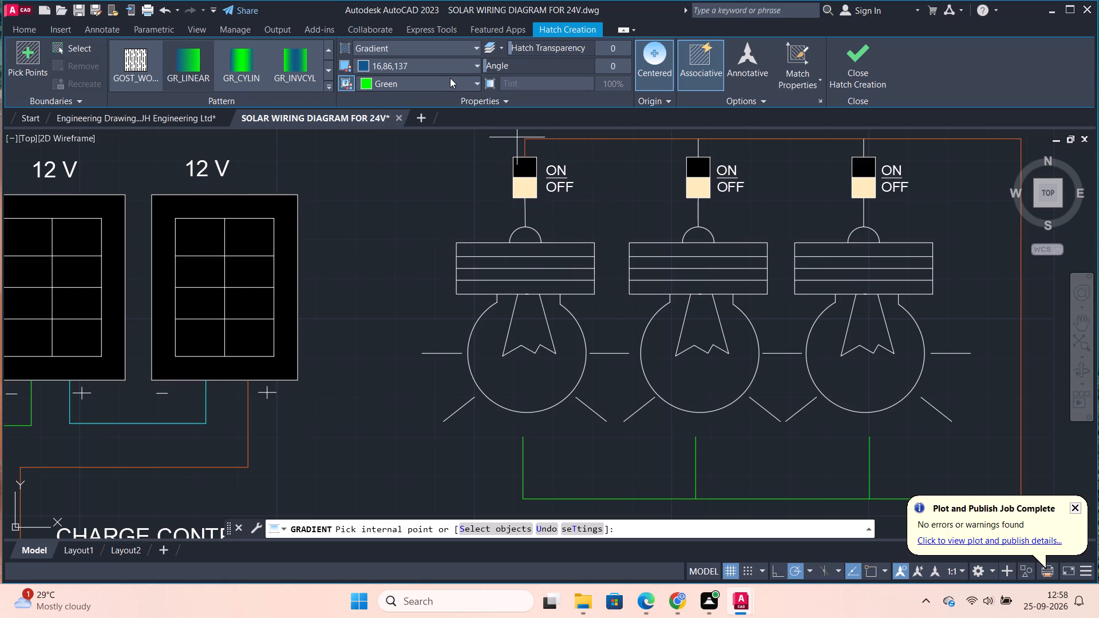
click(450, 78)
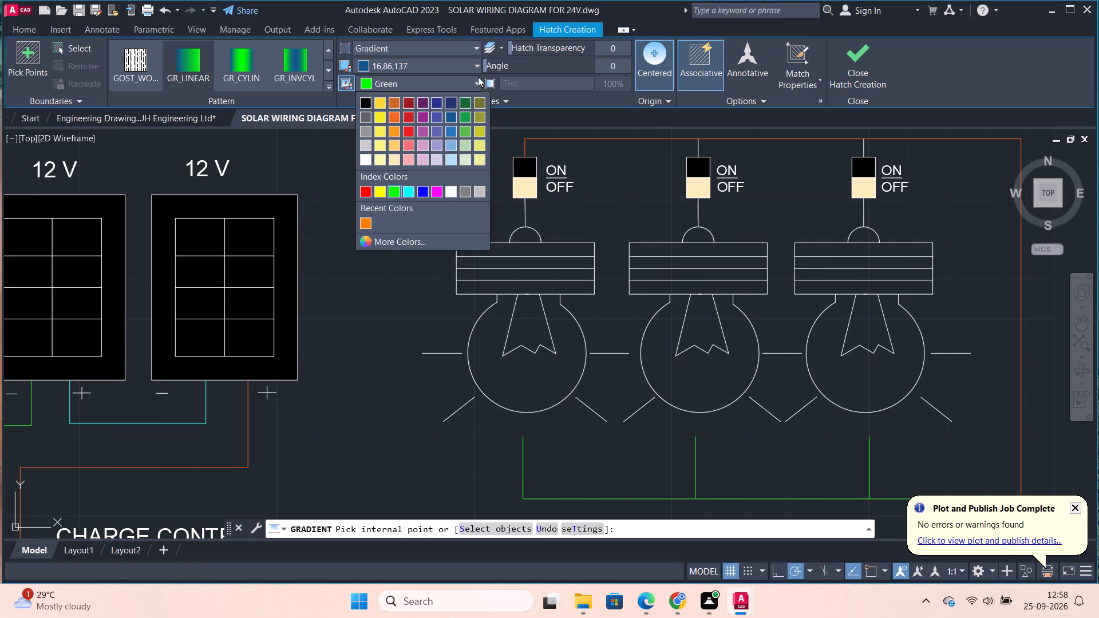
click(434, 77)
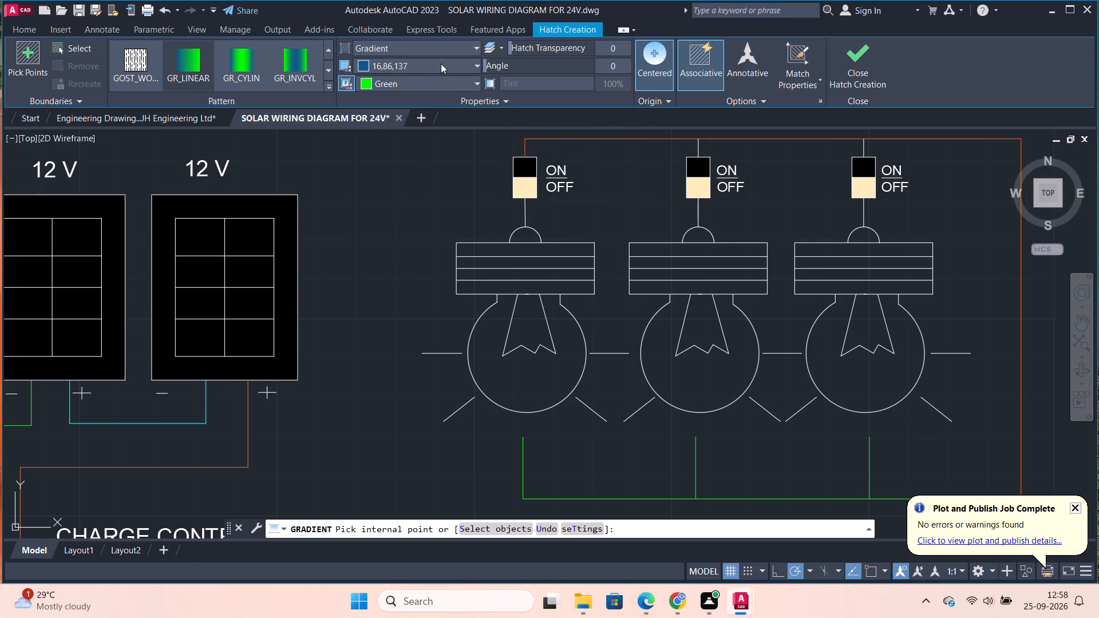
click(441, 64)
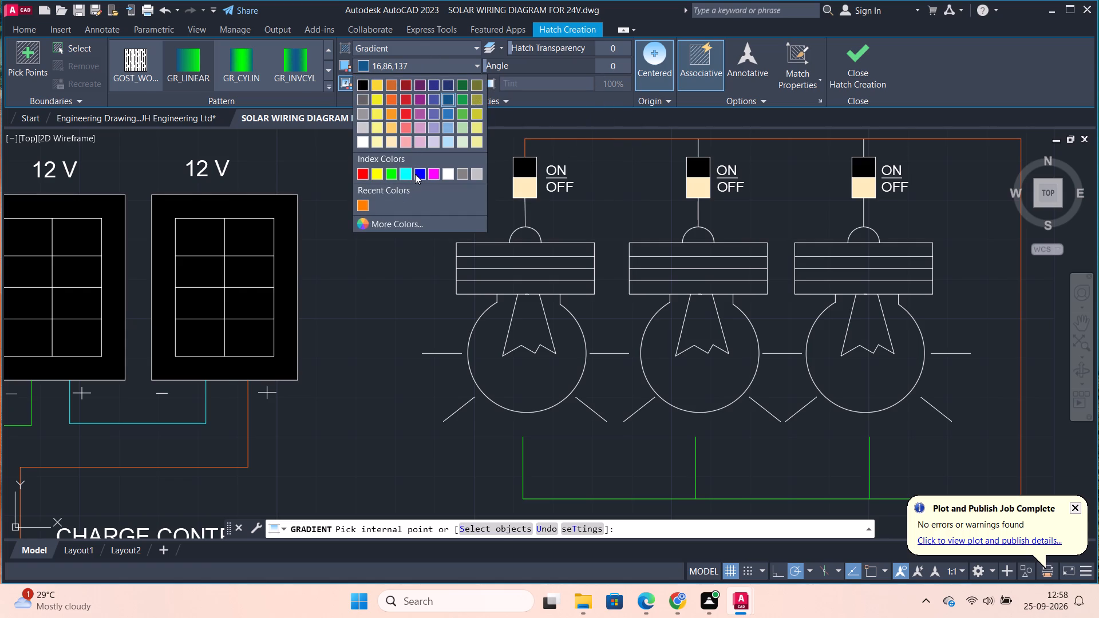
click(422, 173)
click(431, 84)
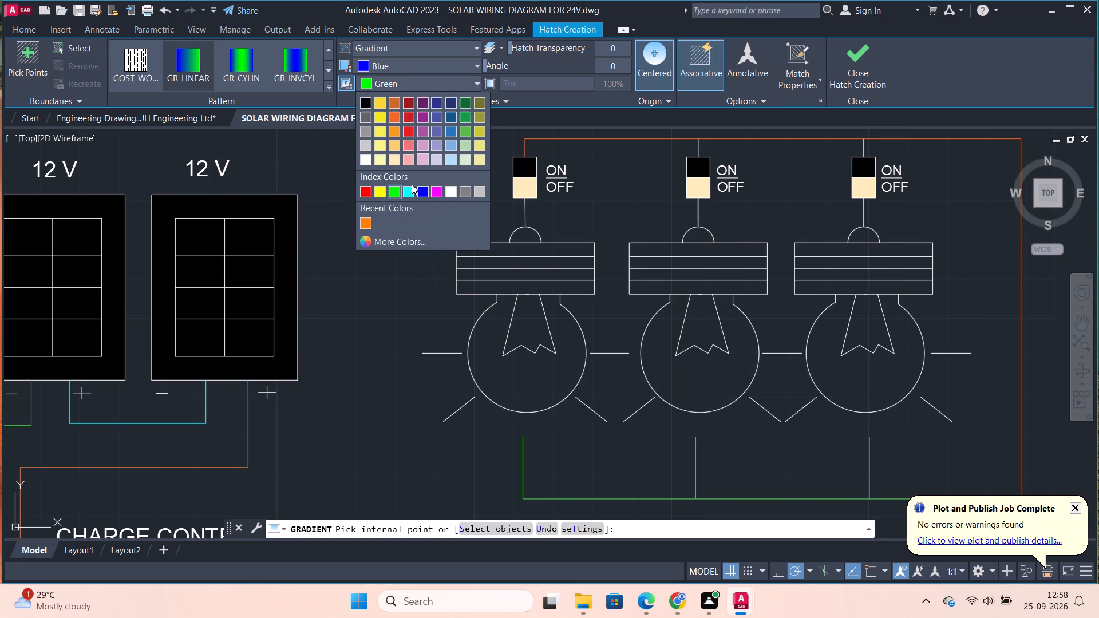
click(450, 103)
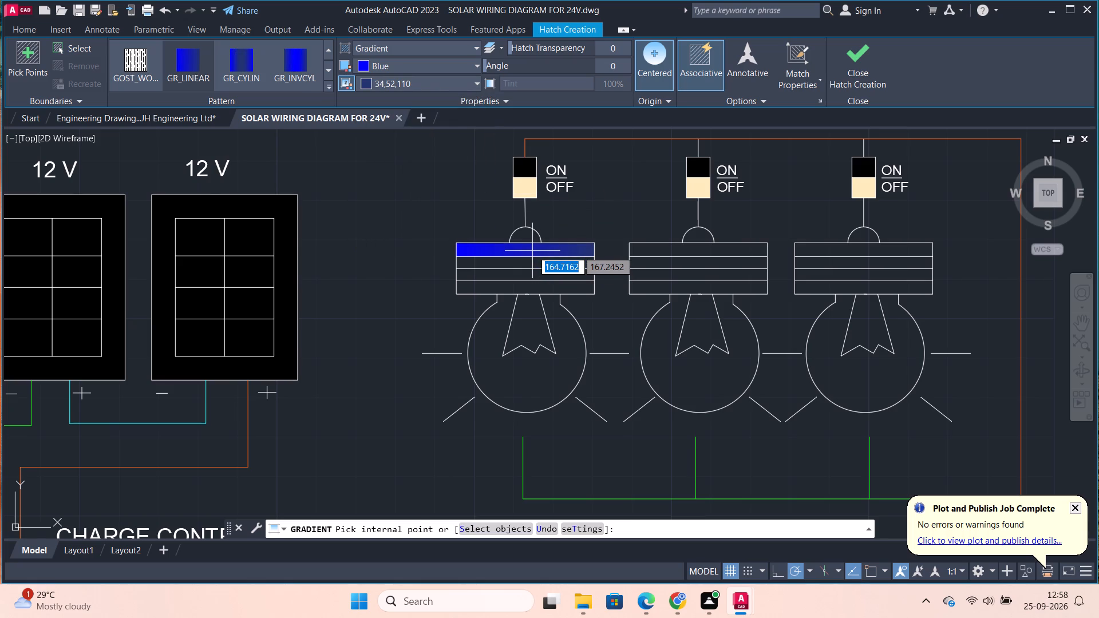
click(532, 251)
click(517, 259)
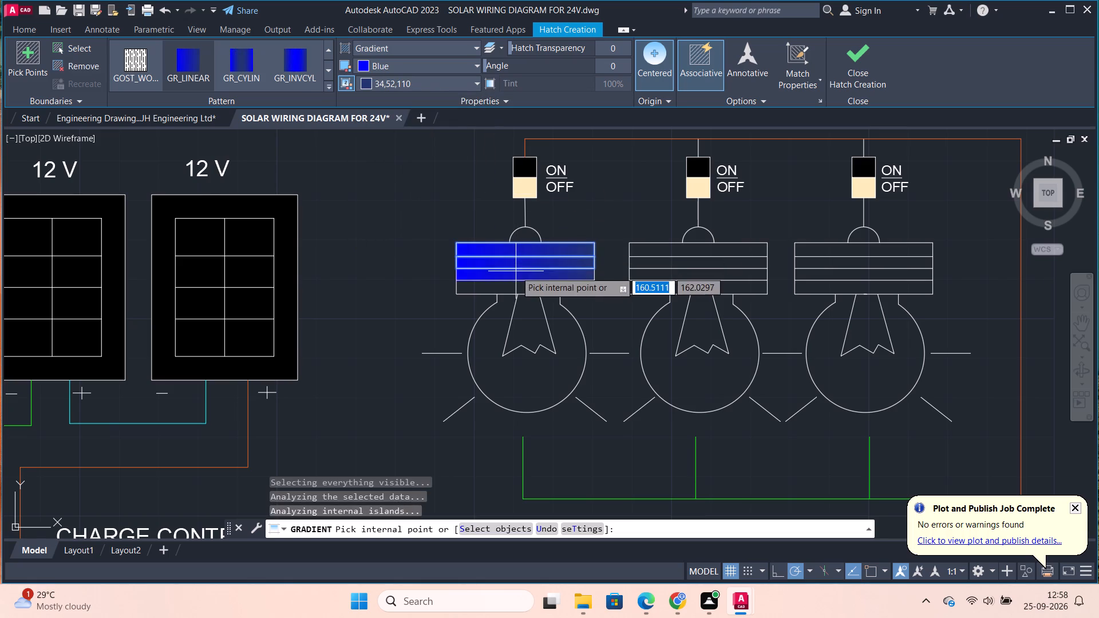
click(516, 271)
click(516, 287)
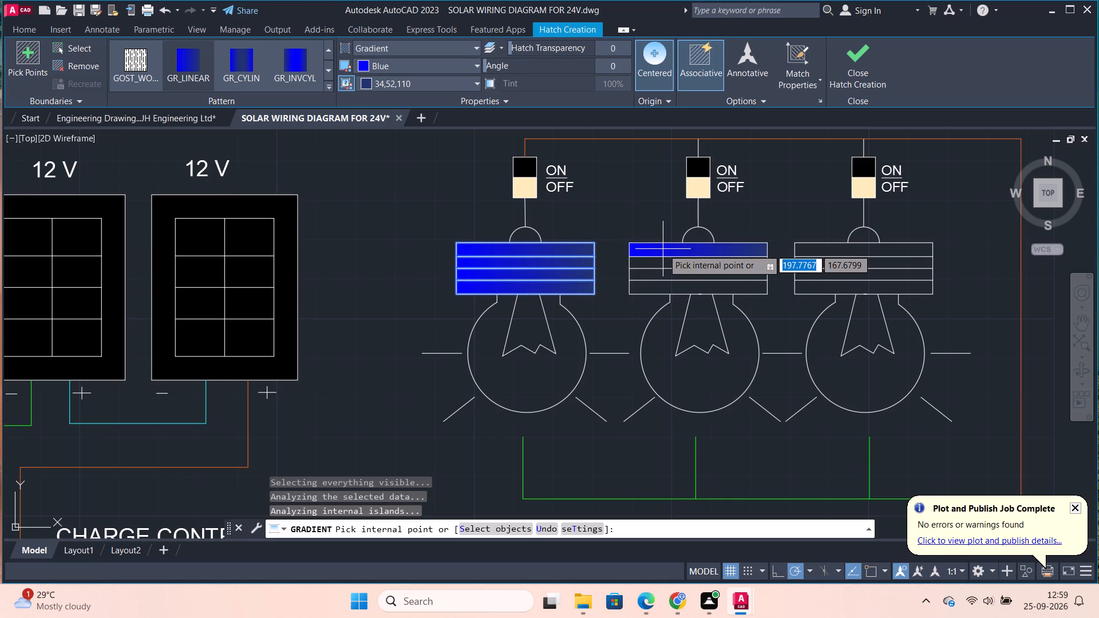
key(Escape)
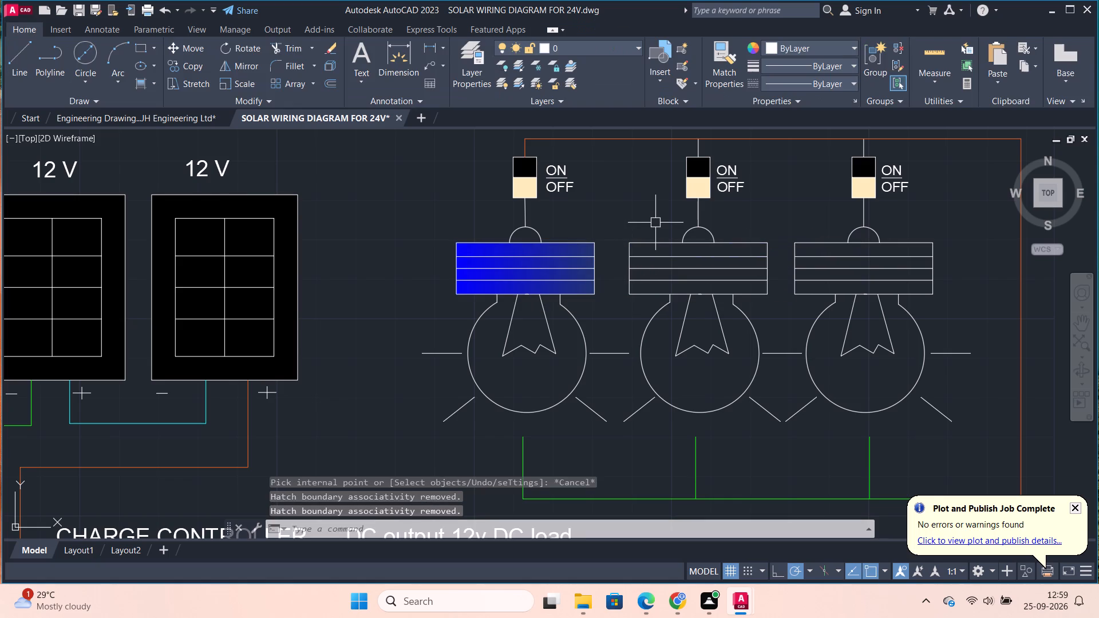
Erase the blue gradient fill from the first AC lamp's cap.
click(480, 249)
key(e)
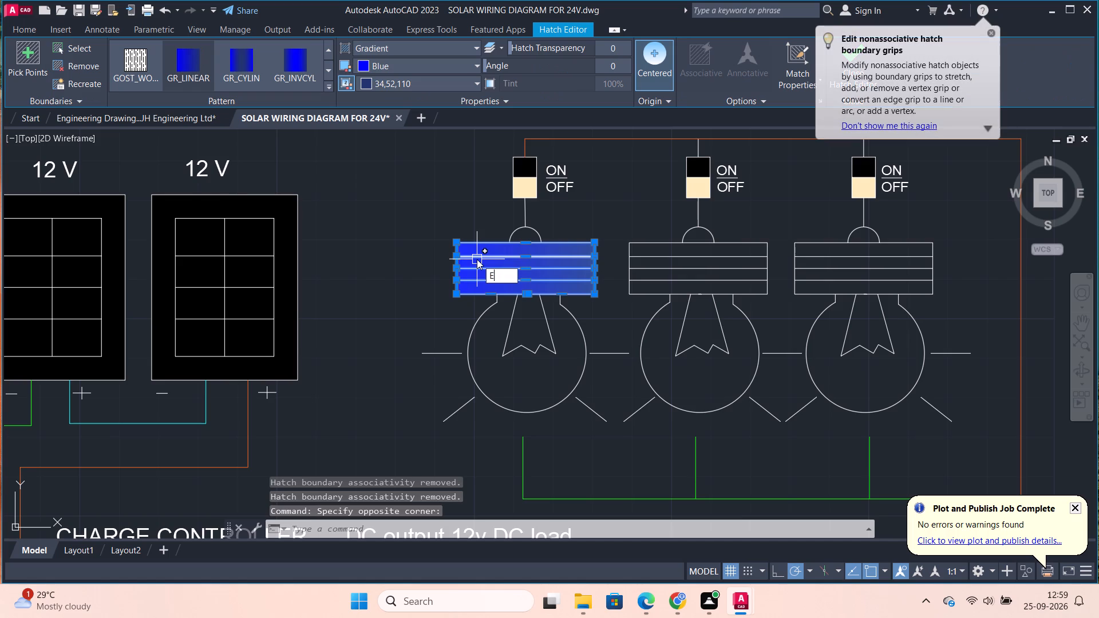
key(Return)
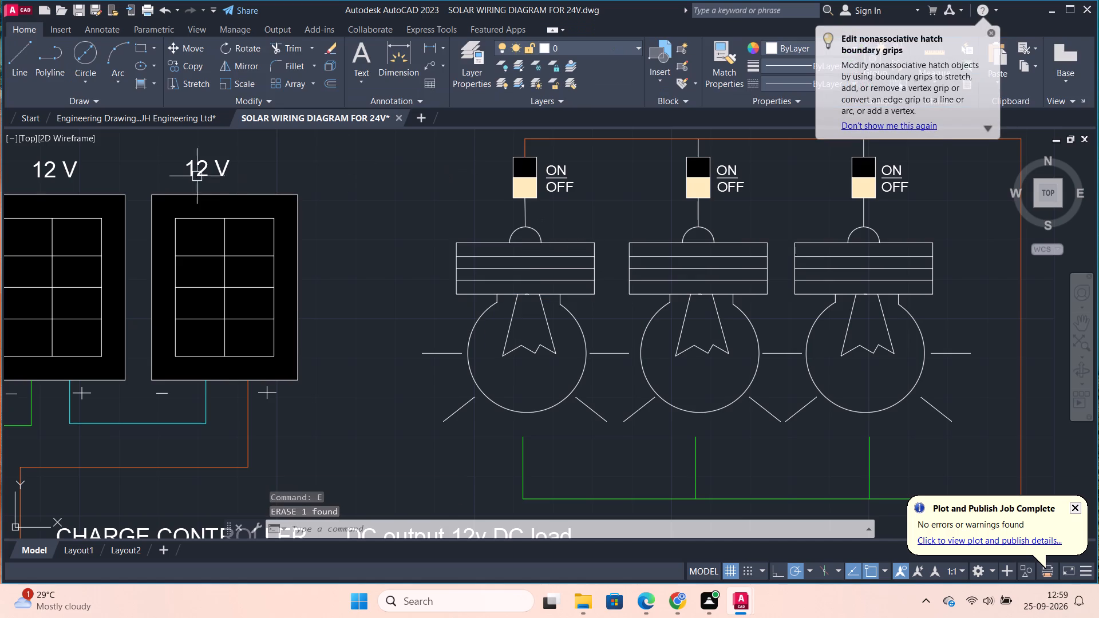
Draw two sloping lines across the first AC lamp's cap, joining the bulb neck corners to the ends of the top arc.
click(15, 60)
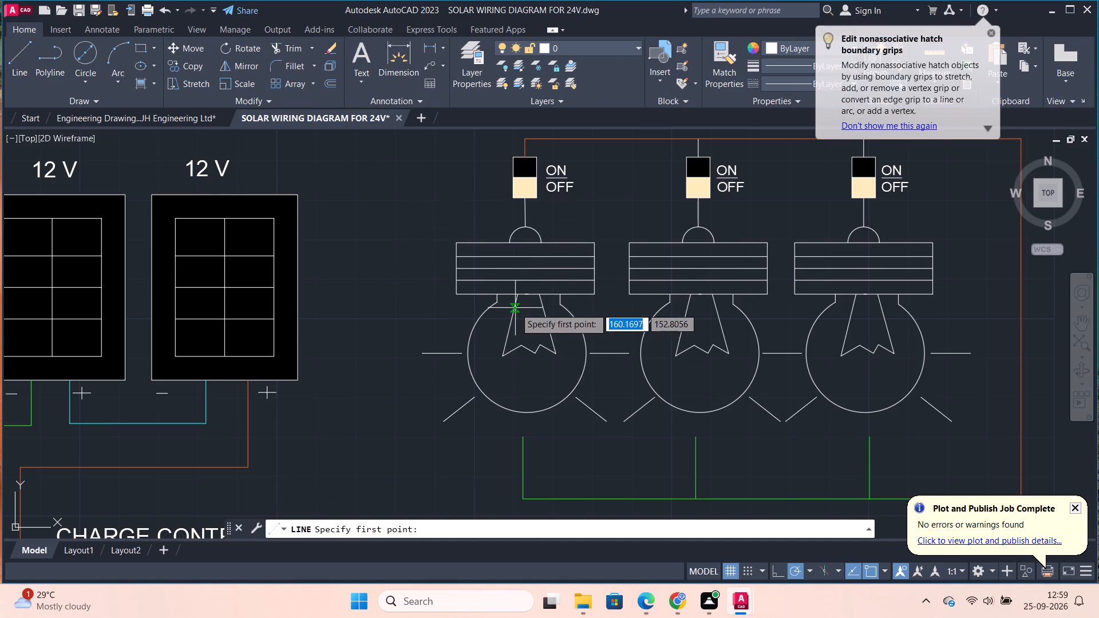
scroll(504, 296, up, 2)
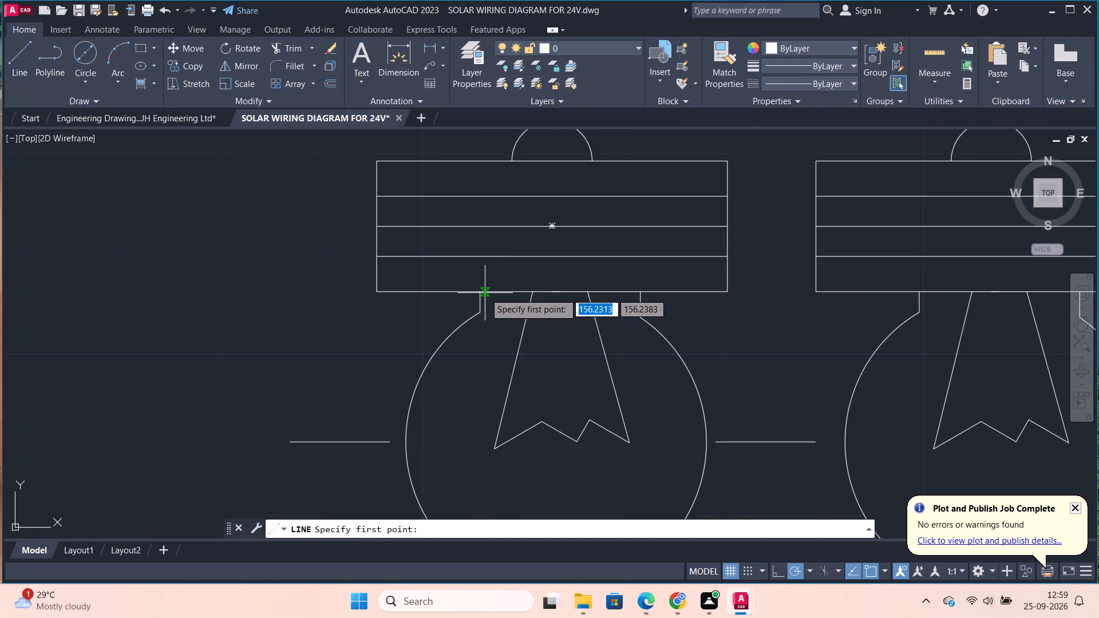
click(480, 292)
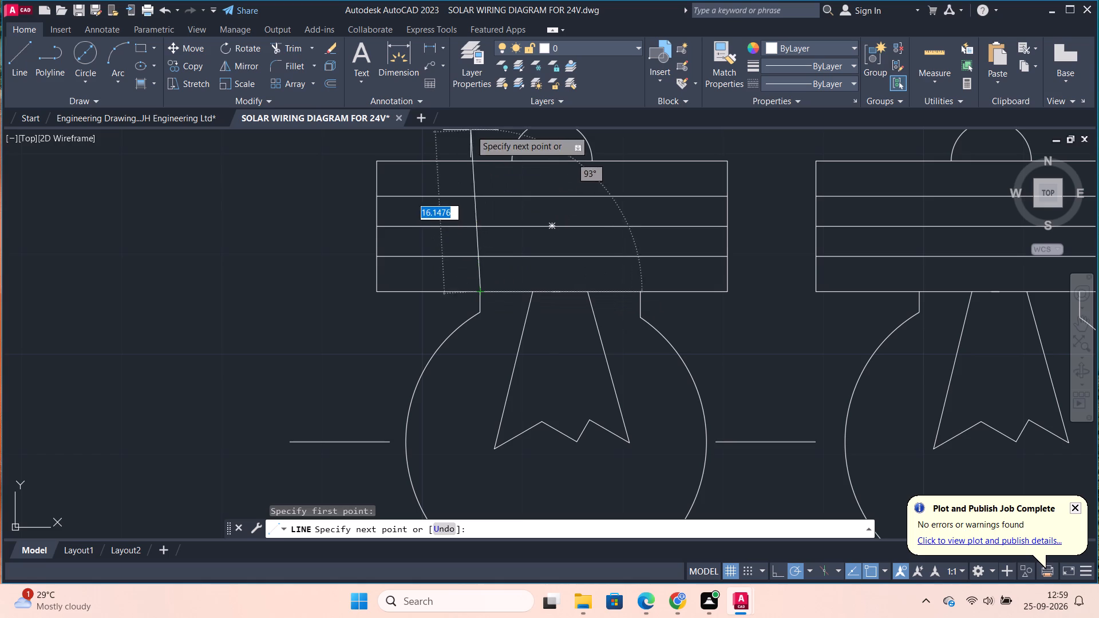
click(511, 162)
key(Escape)
key(space)
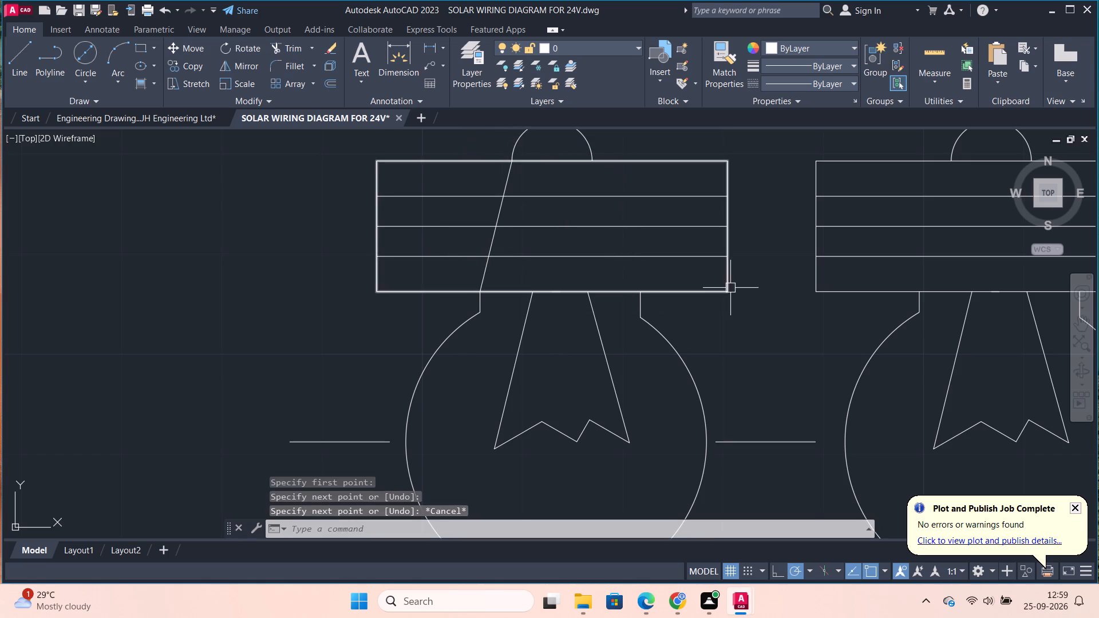
click(642, 294)
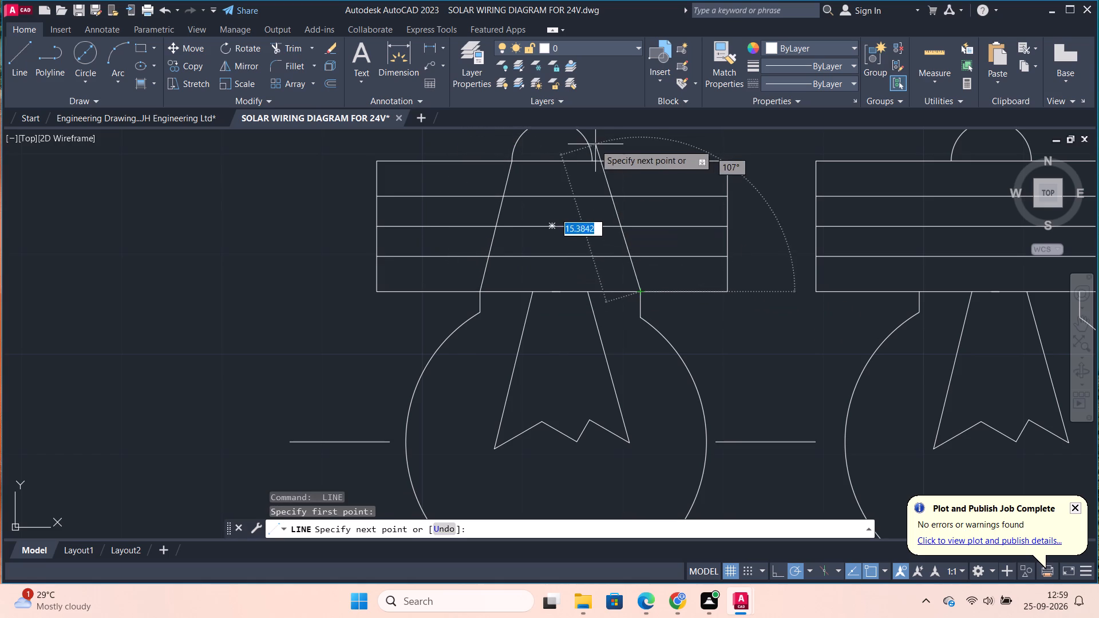
scroll(591, 157, up, 3)
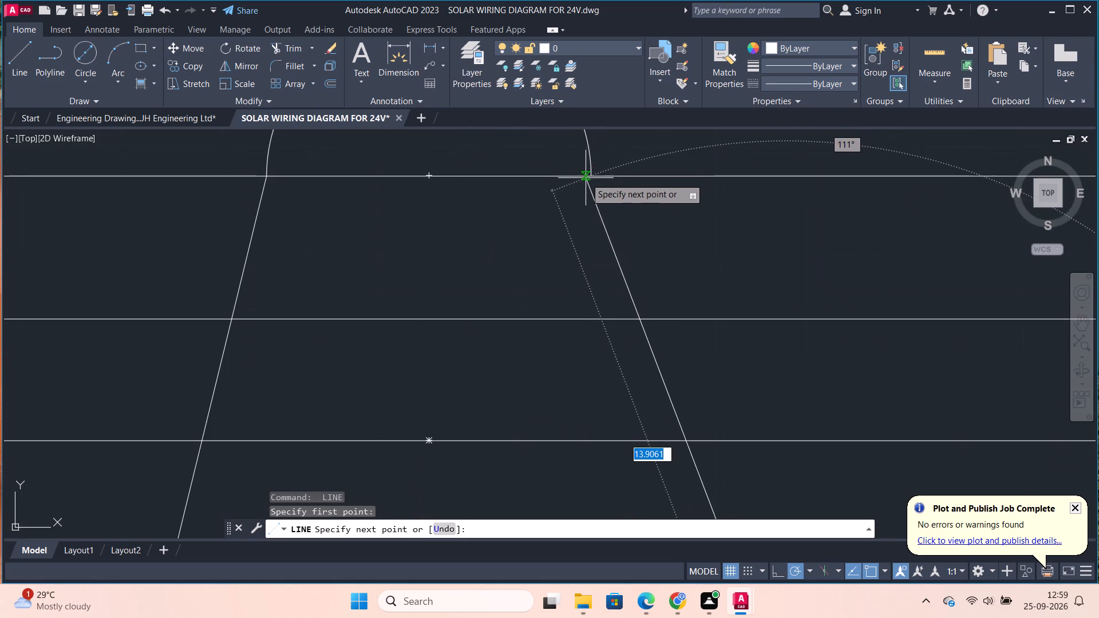
click(590, 173)
scroll(595, 169, down, 3)
key(Escape)
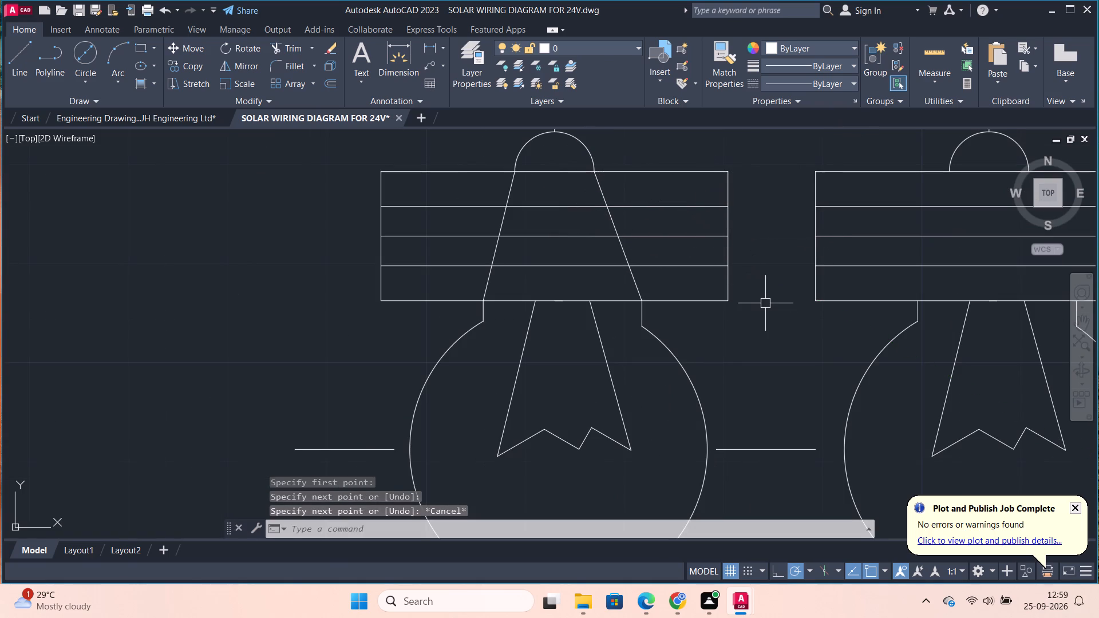
Trim the first AC lamp's cap lines outside the two sloping sides and remove the leftover vertical edges on both sides.
key(t)
key(r)
key(Return)
drag(717, 315, 645, 189)
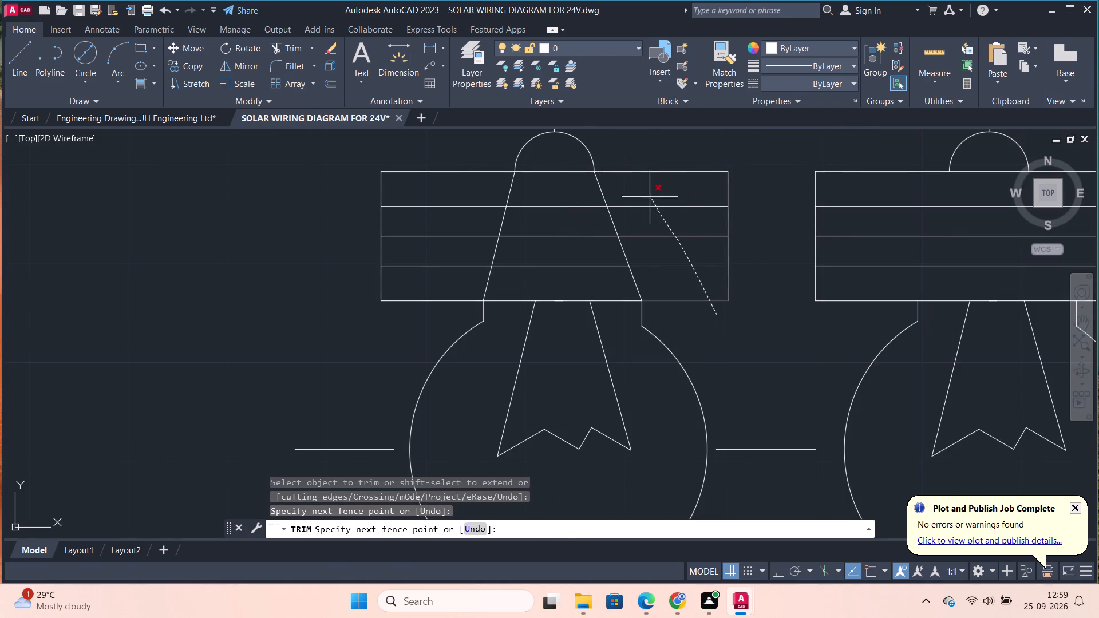
drag(645, 189, 641, 161)
drag(422, 328, 445, 203)
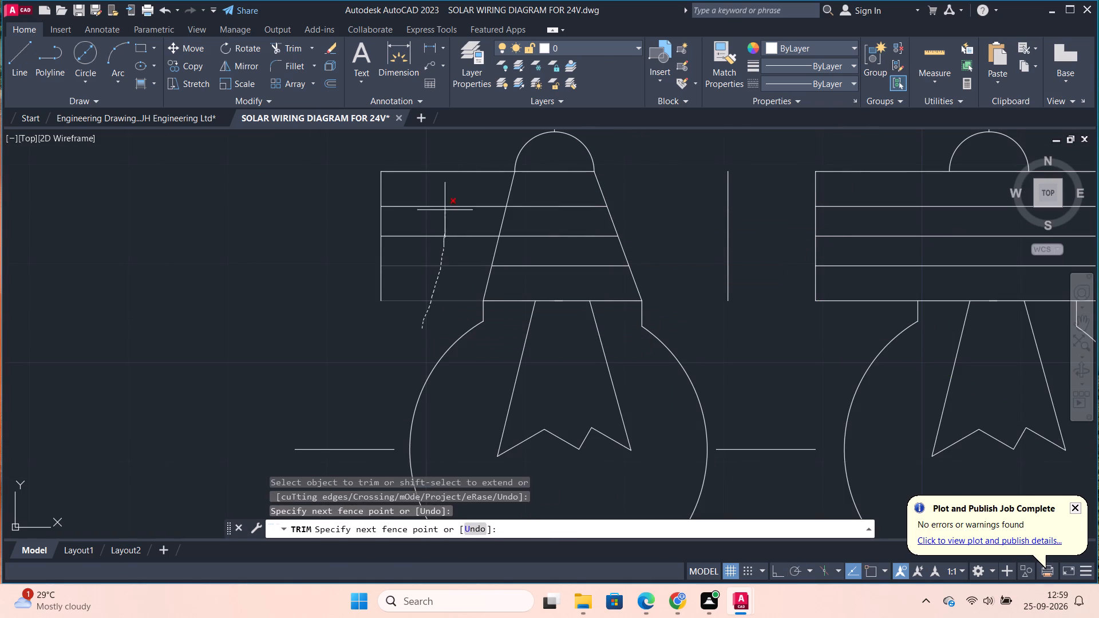
drag(445, 203, 447, 160)
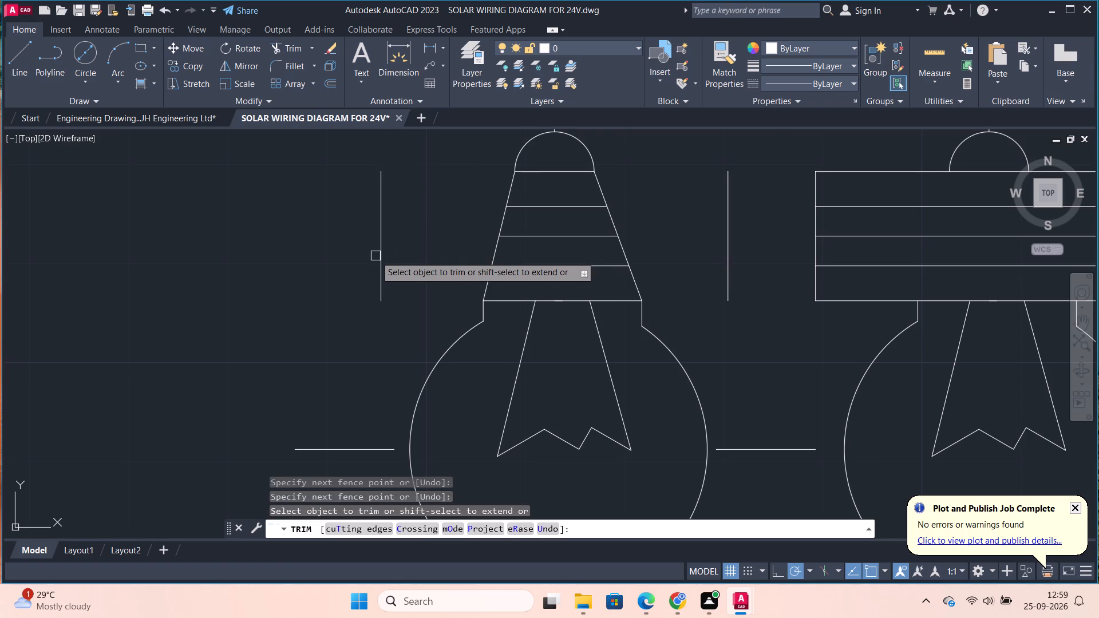
scroll(376, 254, down, 3)
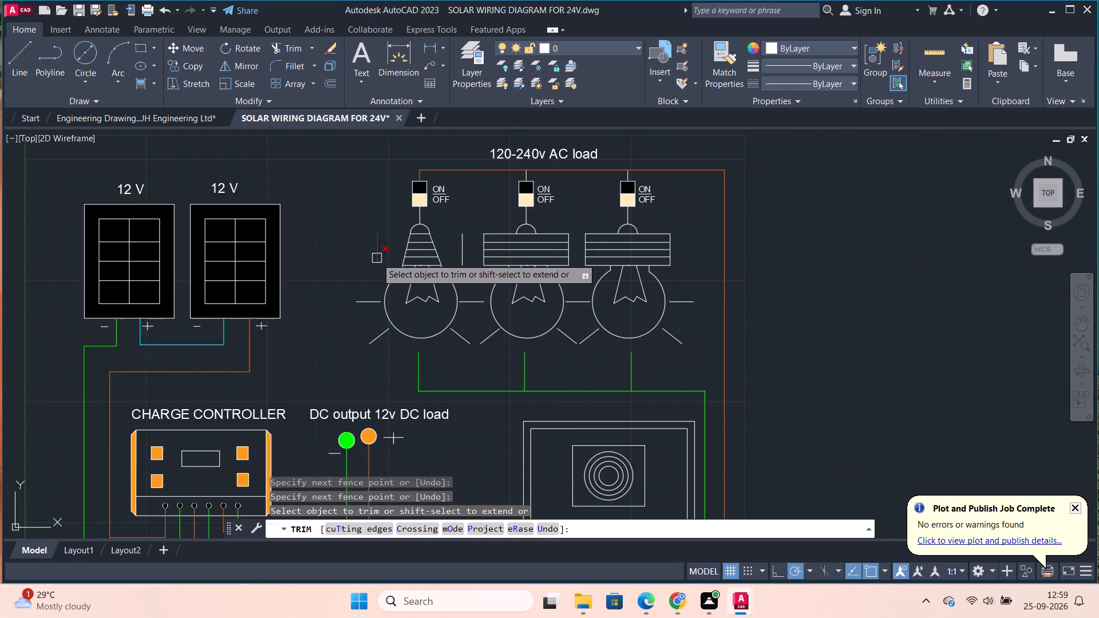
click(377, 258)
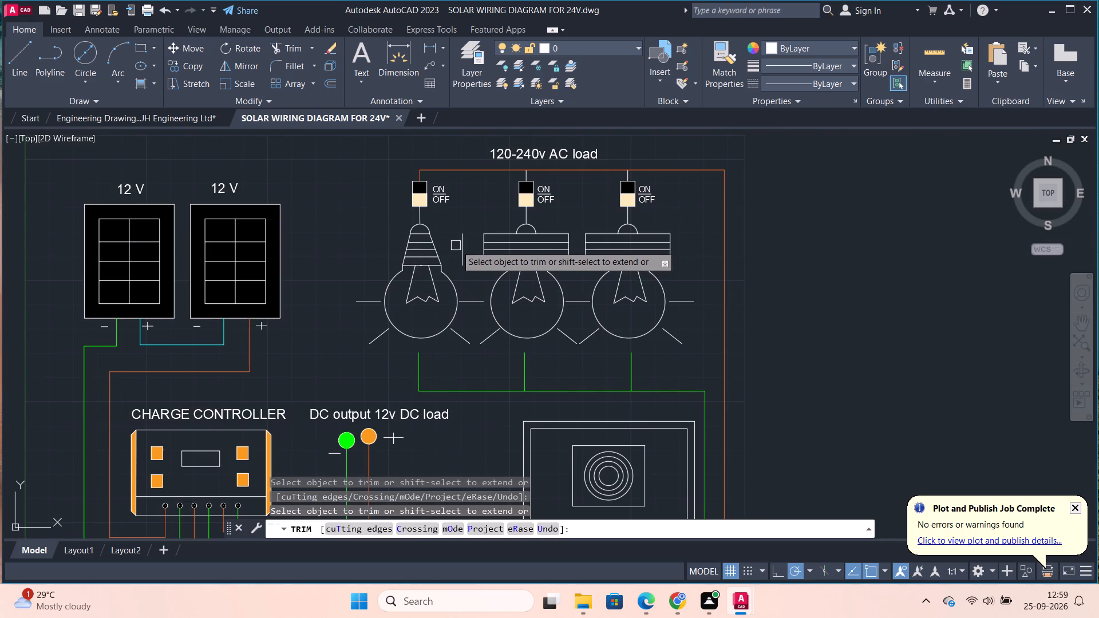
click(459, 236)
Draw two sloping lines across the second AC lamp's cap, joining the bulb neck corners to the ends of the top arc.
click(15, 57)
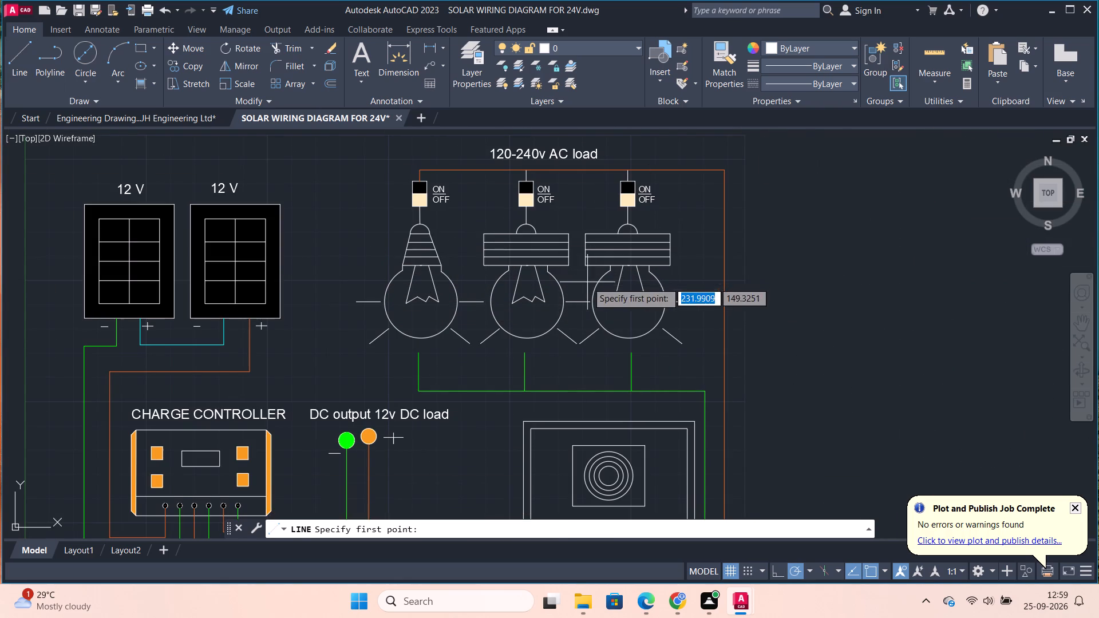
scroll(587, 282, up, 1)
scroll(462, 255, up, 2)
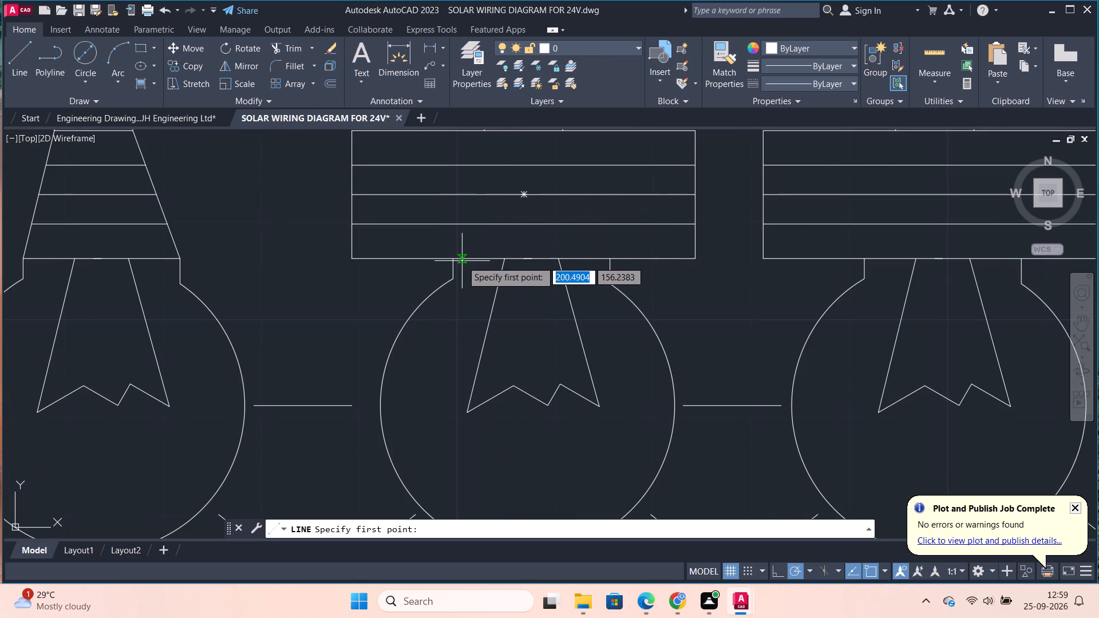
click(454, 257)
scroll(449, 224, down, 3)
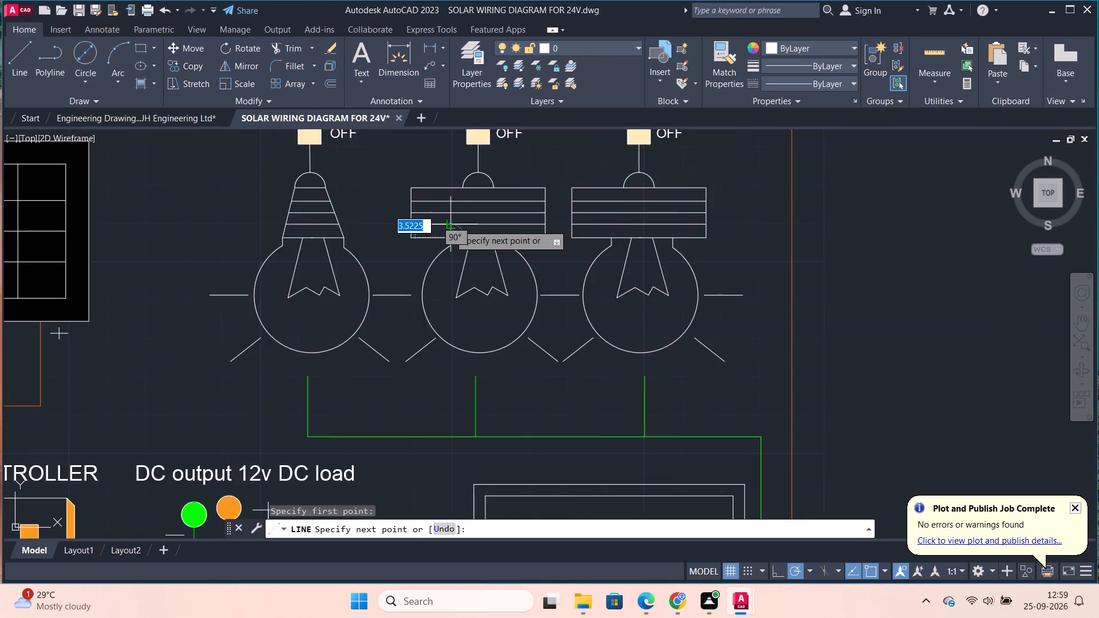
scroll(449, 203, up, 3)
click(471, 197)
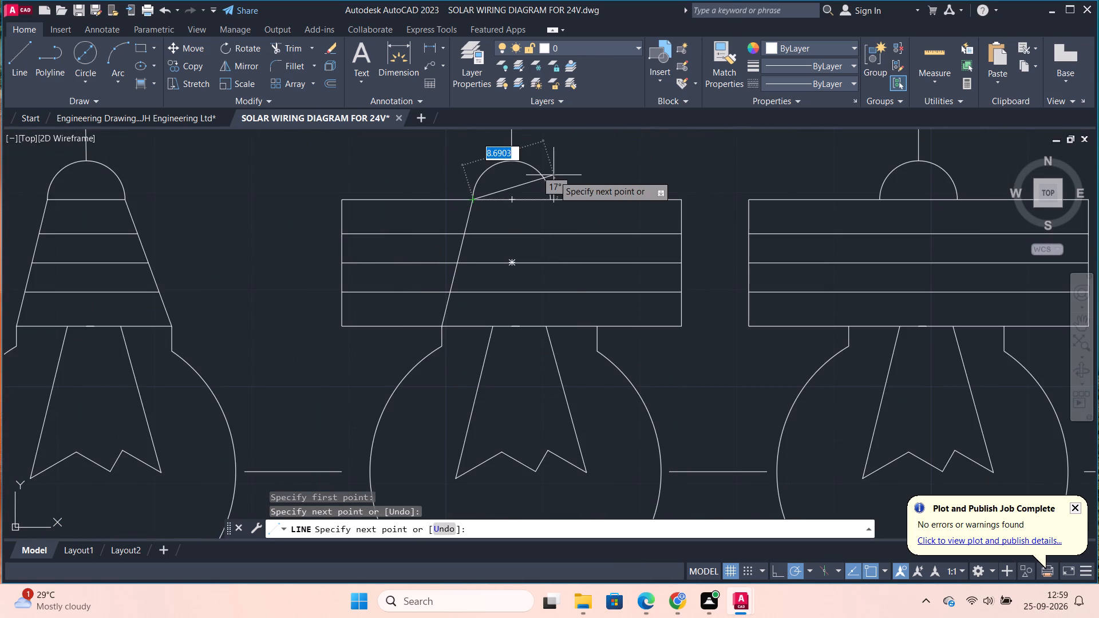
key(Escape)
key(space)
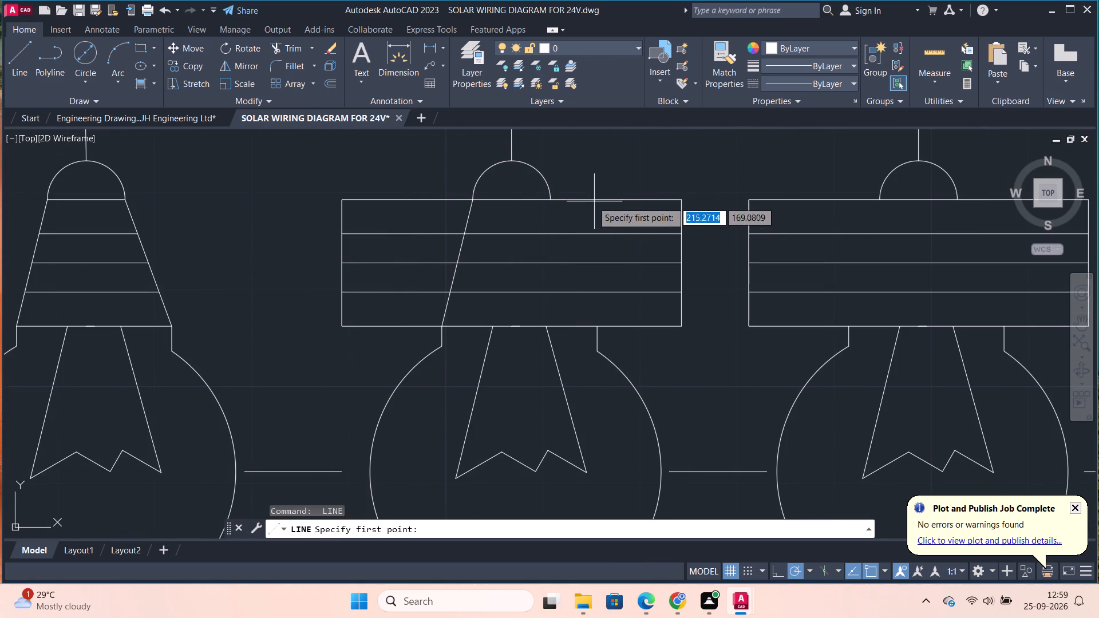
click(595, 325)
scroll(541, 186, up, 2)
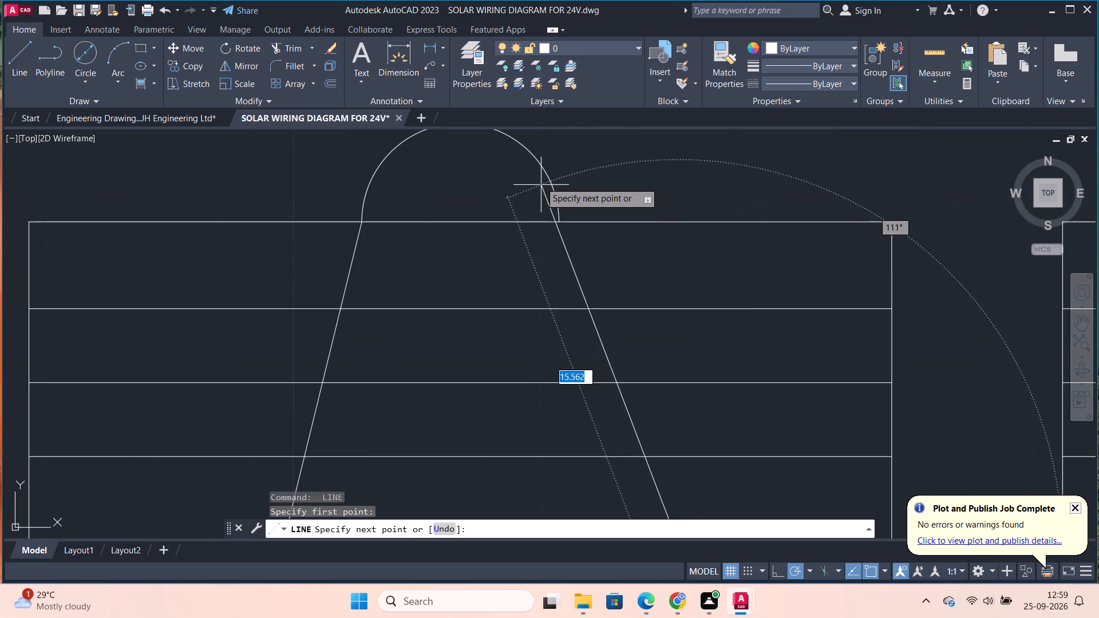
click(560, 225)
scroll(627, 190, down, 2)
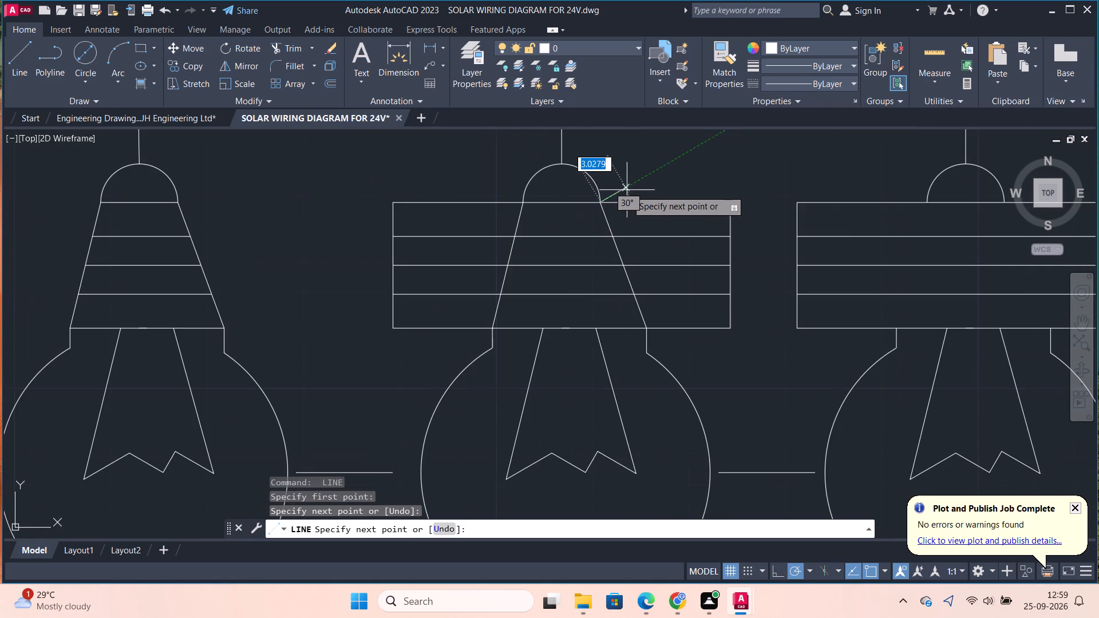
key(Escape)
Trim the second AC lamp's cap lines outside the sloping sides and remove the leftover vertical edges.
key(t)
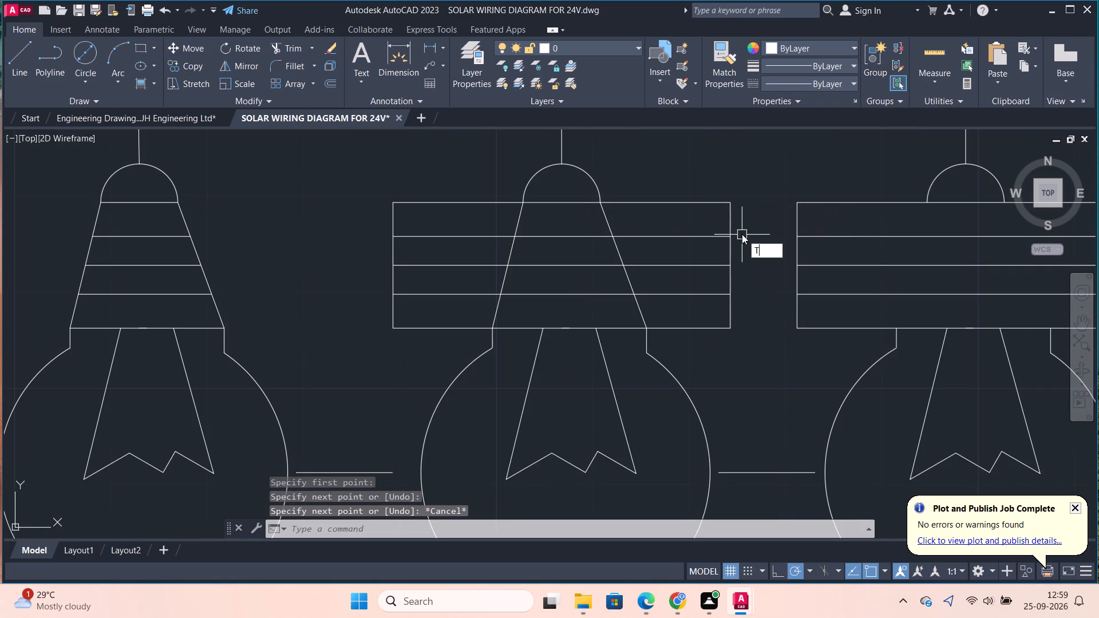
key(r)
key(Return)
drag(706, 346, 676, 179)
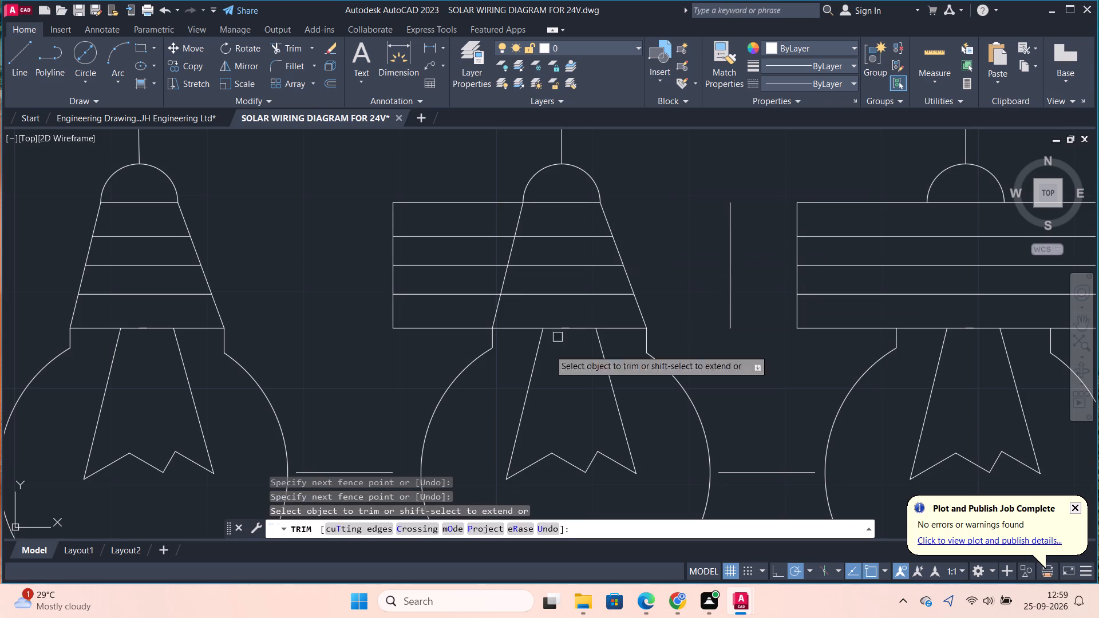
drag(417, 350, 464, 179)
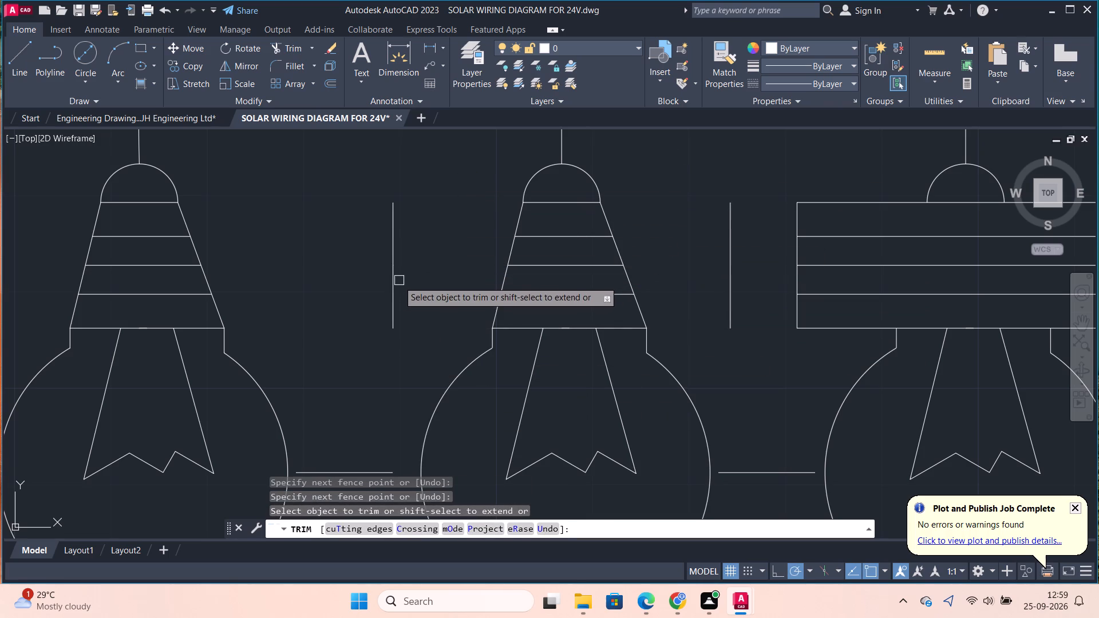
click(393, 284)
click(733, 271)
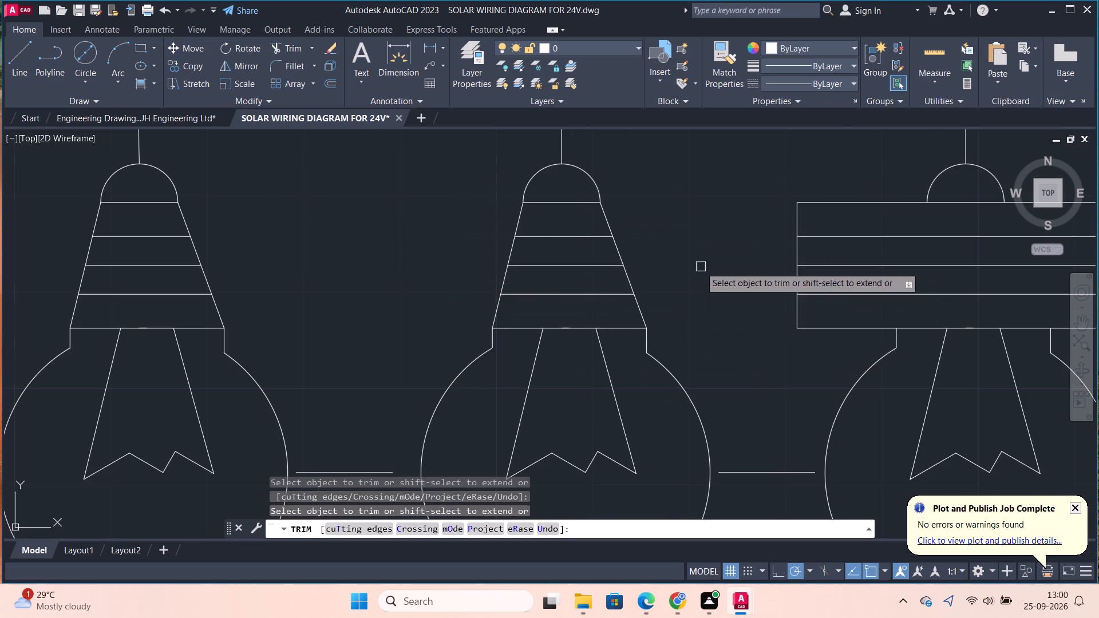
Draw two sloping lines across the third AC lamp's cap, joining the bulb neck corners to the ends of the top arc.
scroll(698, 268, down, 3)
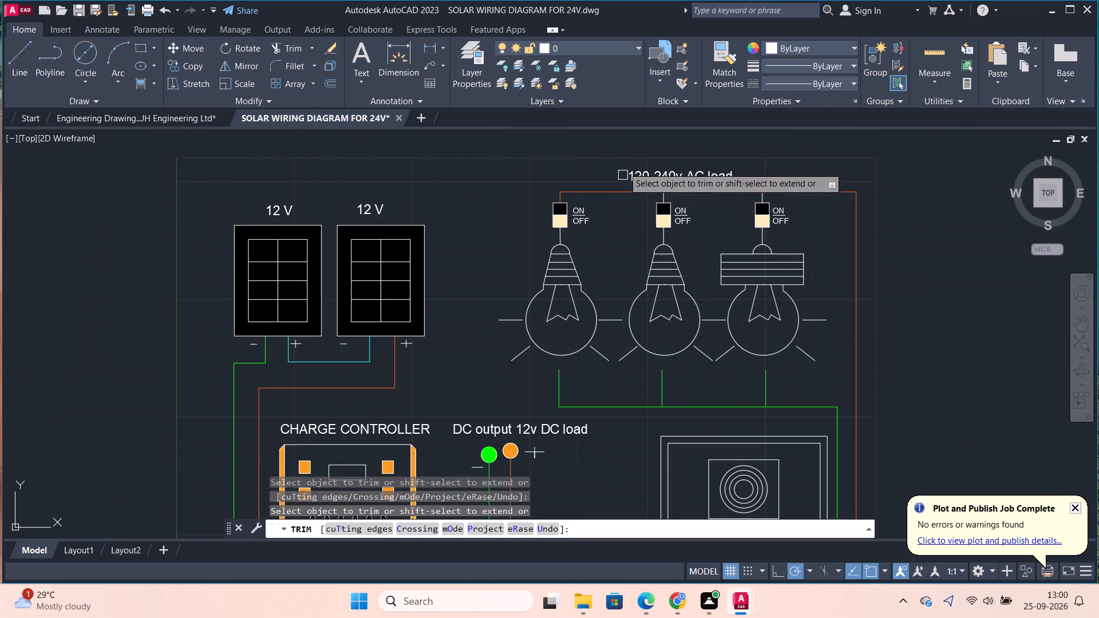
click(26, 55)
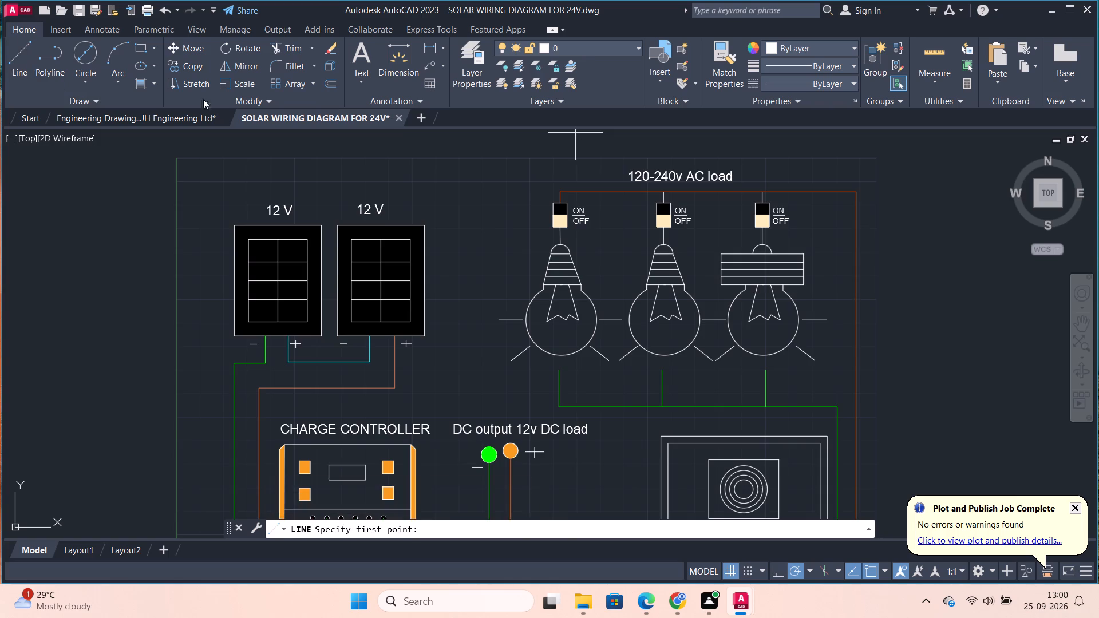
scroll(749, 266, up, 3)
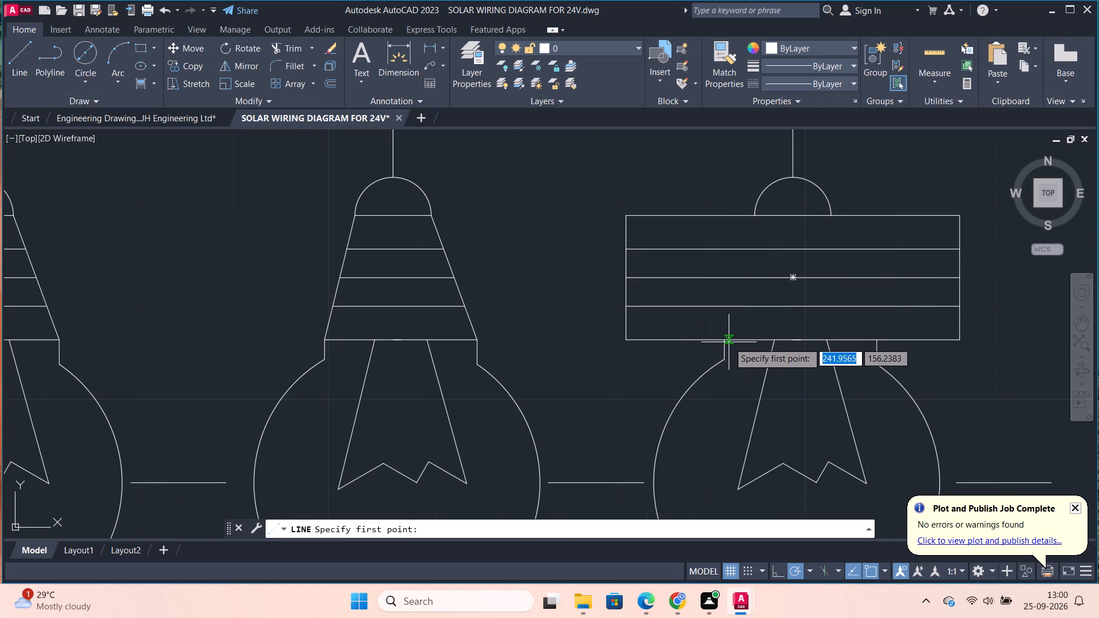
click(725, 341)
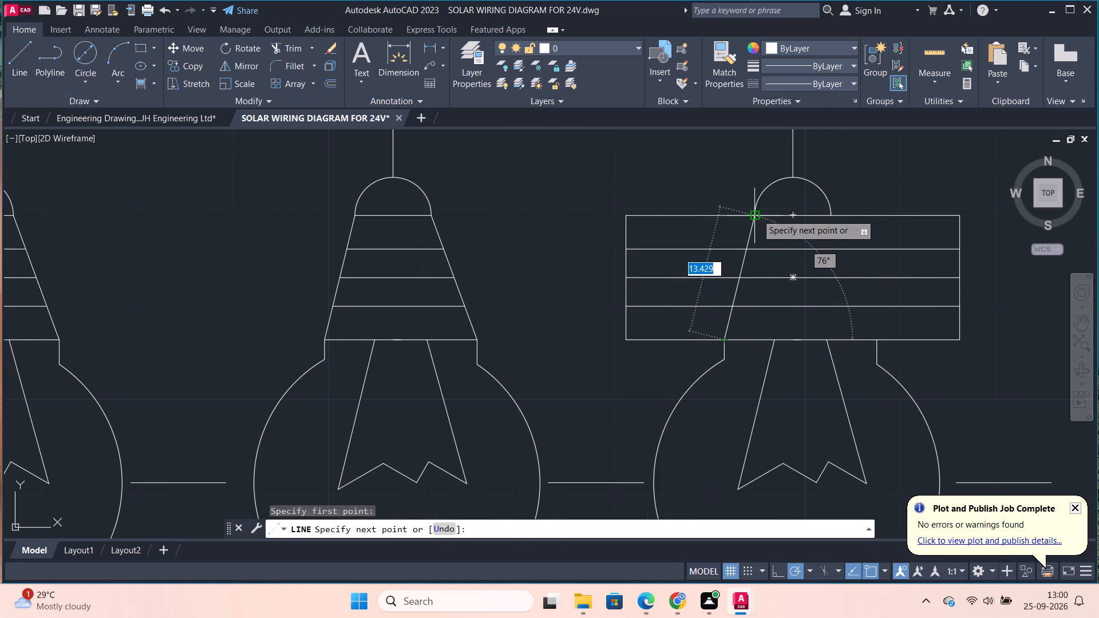
click(757, 214)
key(Escape)
key(space)
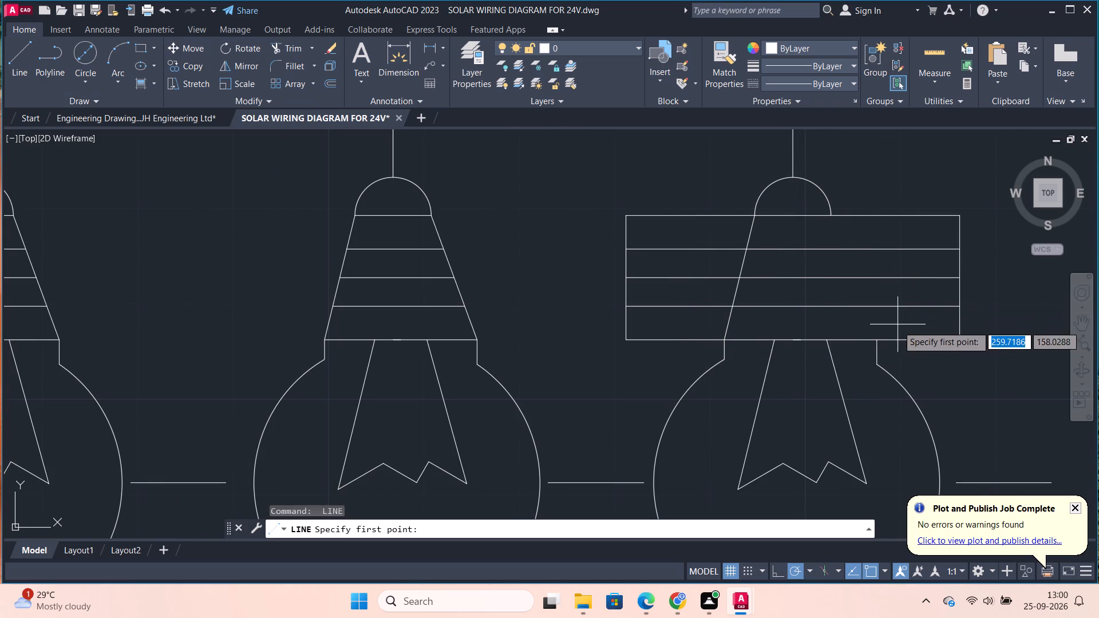
click(878, 338)
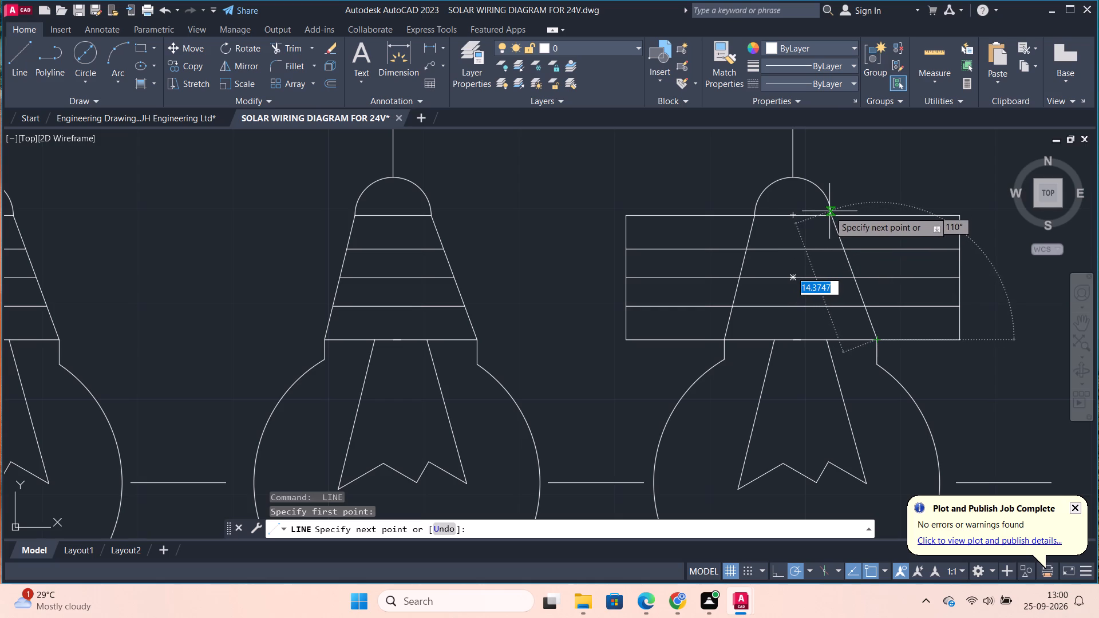
scroll(829, 216, up, 2)
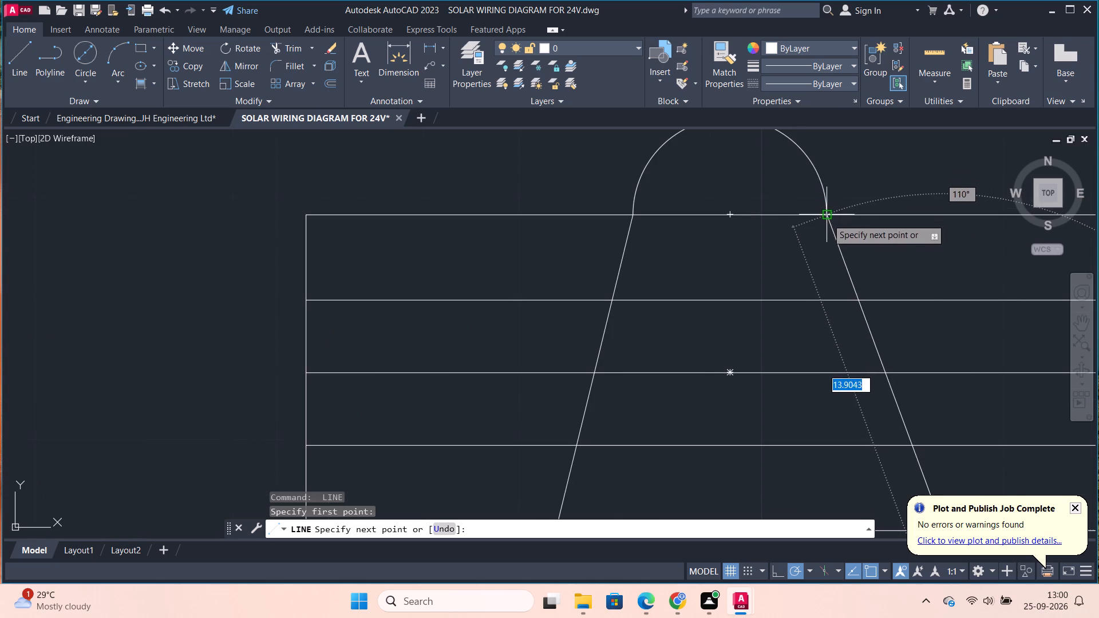
click(827, 219)
scroll(831, 210, down, 3)
key(Escape)
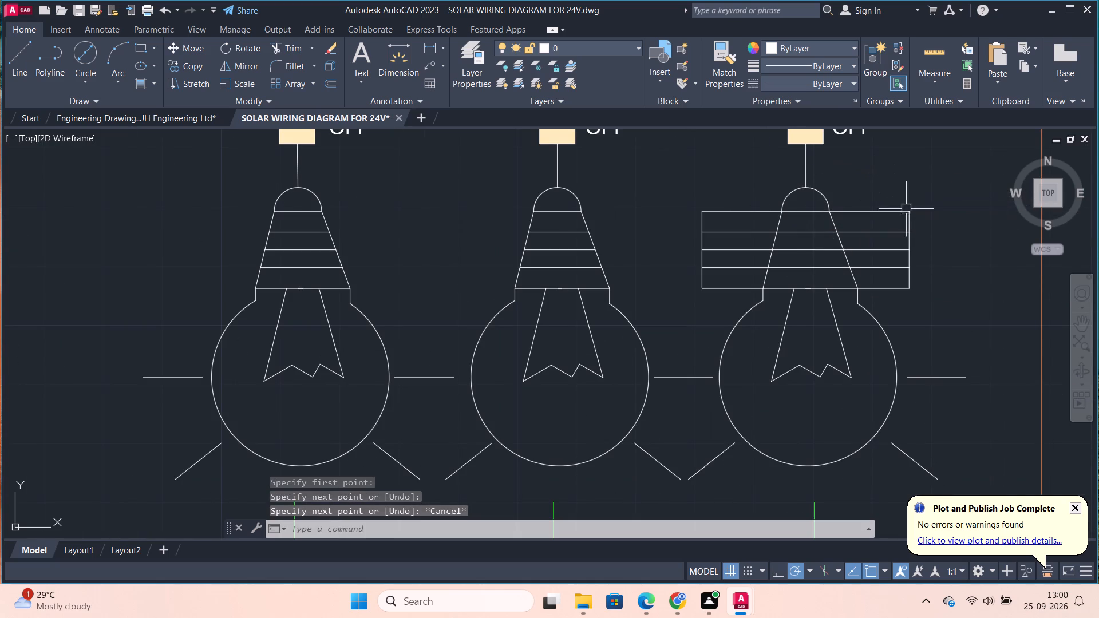
Trim the third AC lamp's cap lines outside the sloping sides and remove the leftover top segment and vertical edges.
key(t)
key(r)
key(Return)
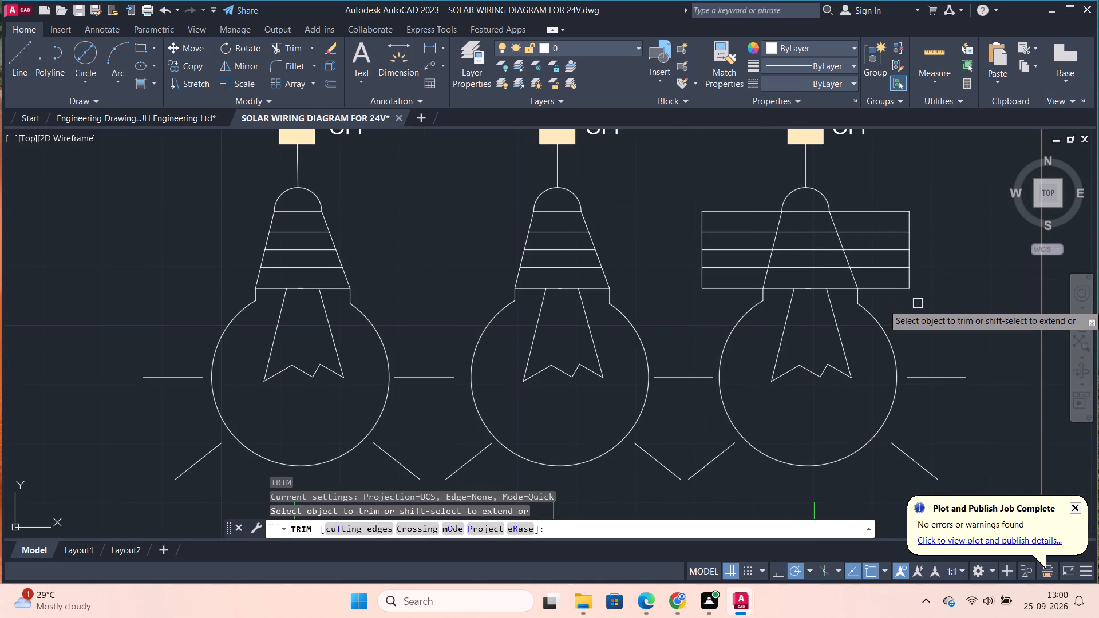
drag(911, 306, 874, 212)
drag(705, 313, 715, 214)
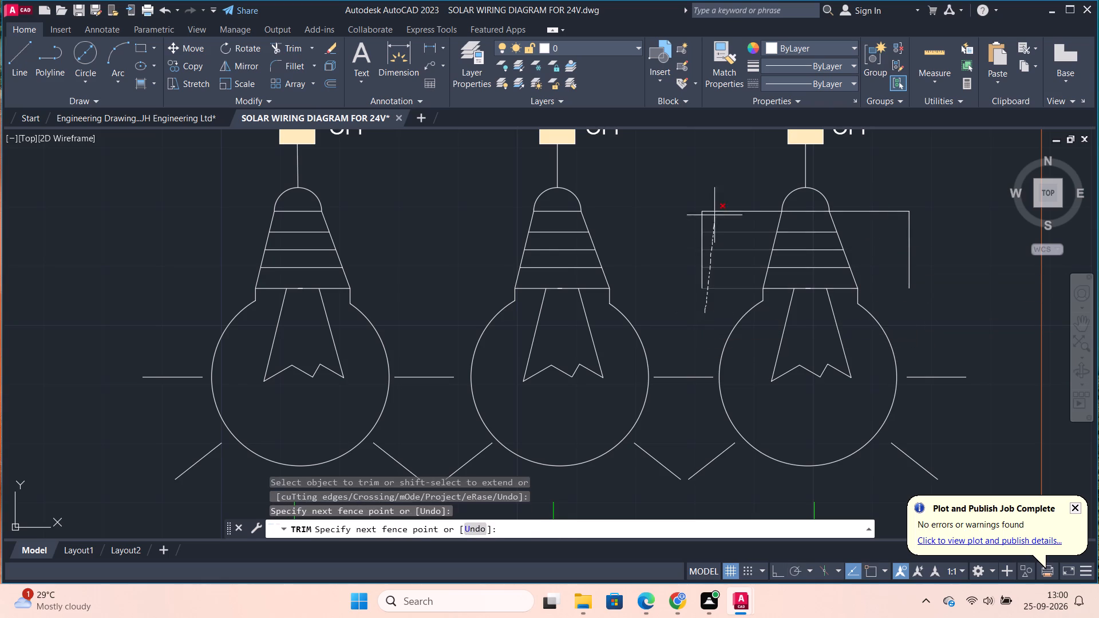
drag(715, 214, 718, 199)
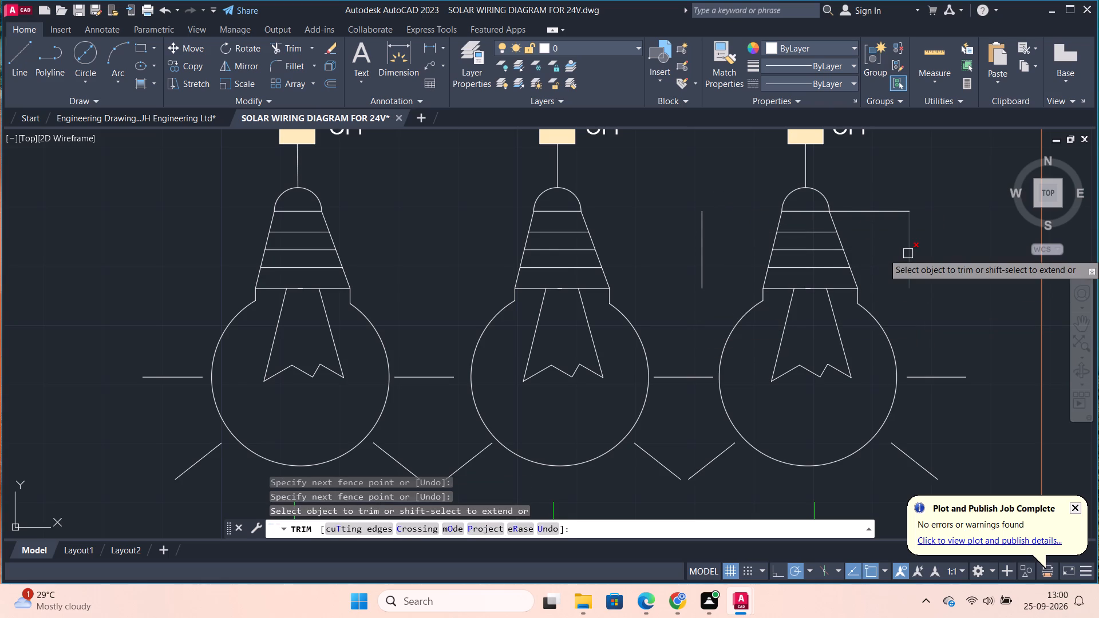
click(908, 253)
click(888, 214)
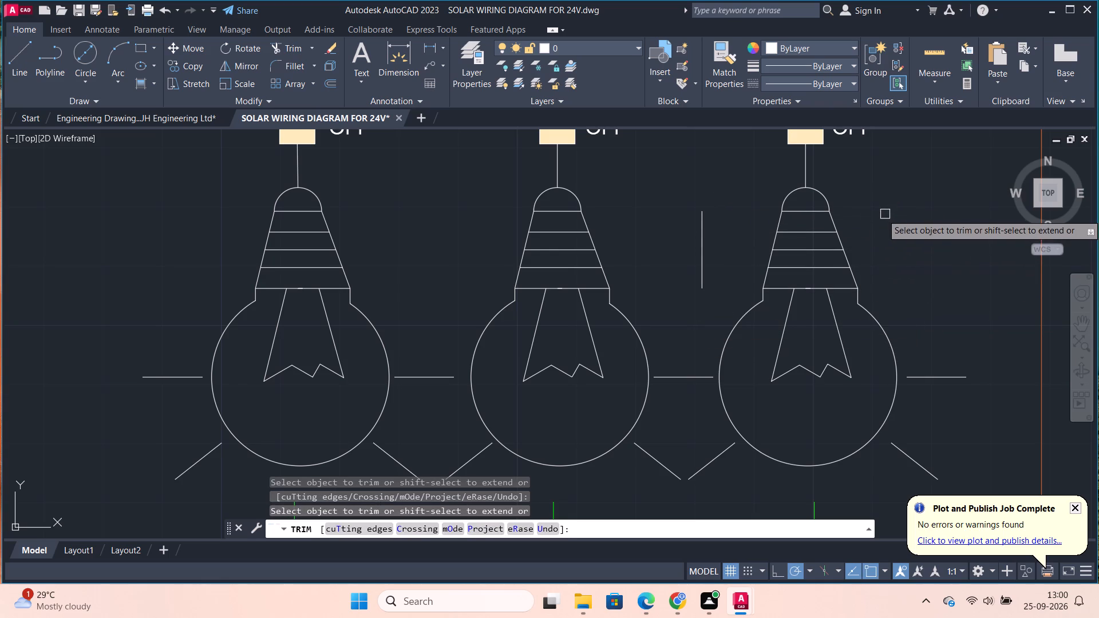
click(700, 253)
scroll(696, 253, down, 2)
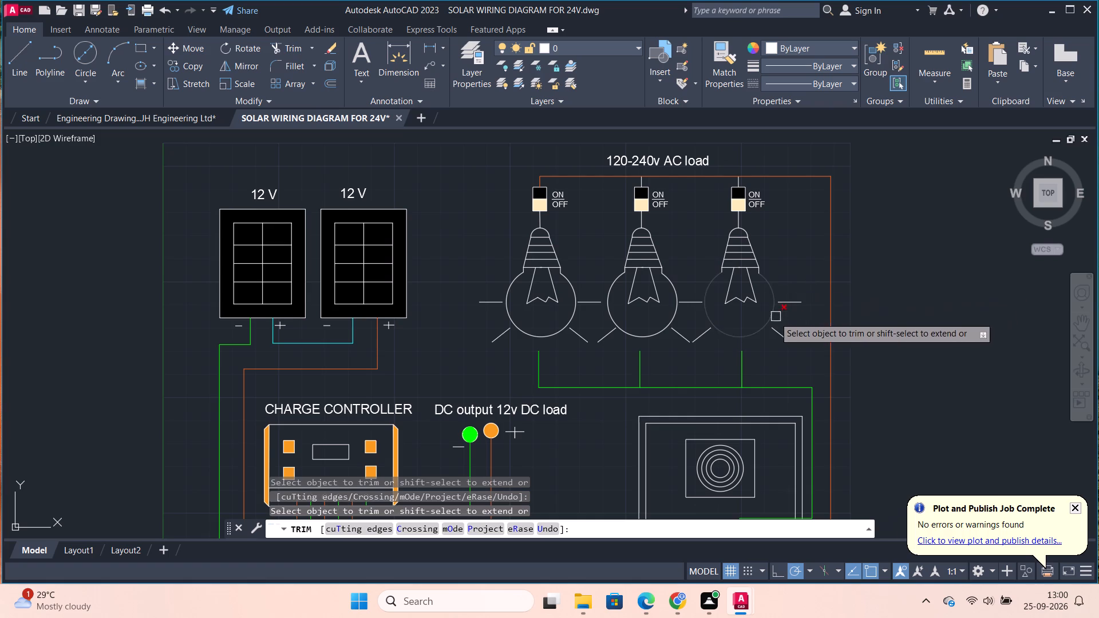
scroll(602, 319, down, 1)
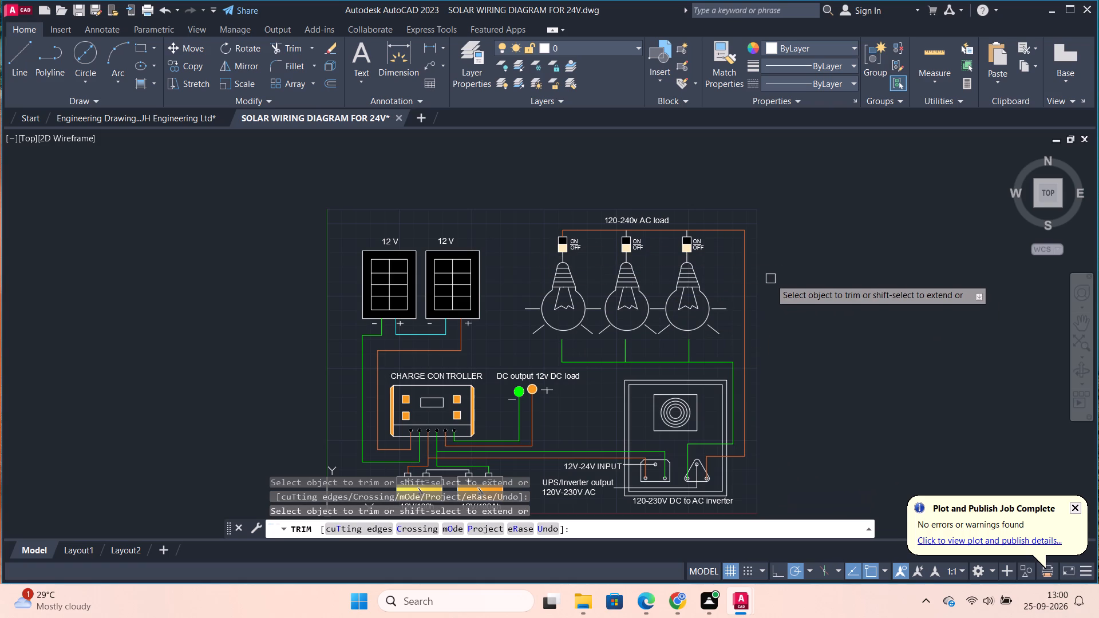
key(Escape)
Add the multiline text "N" at height 8 in the empty area between the DC load terminals and the inverter.
middle_drag(703, 326, 681, 287)
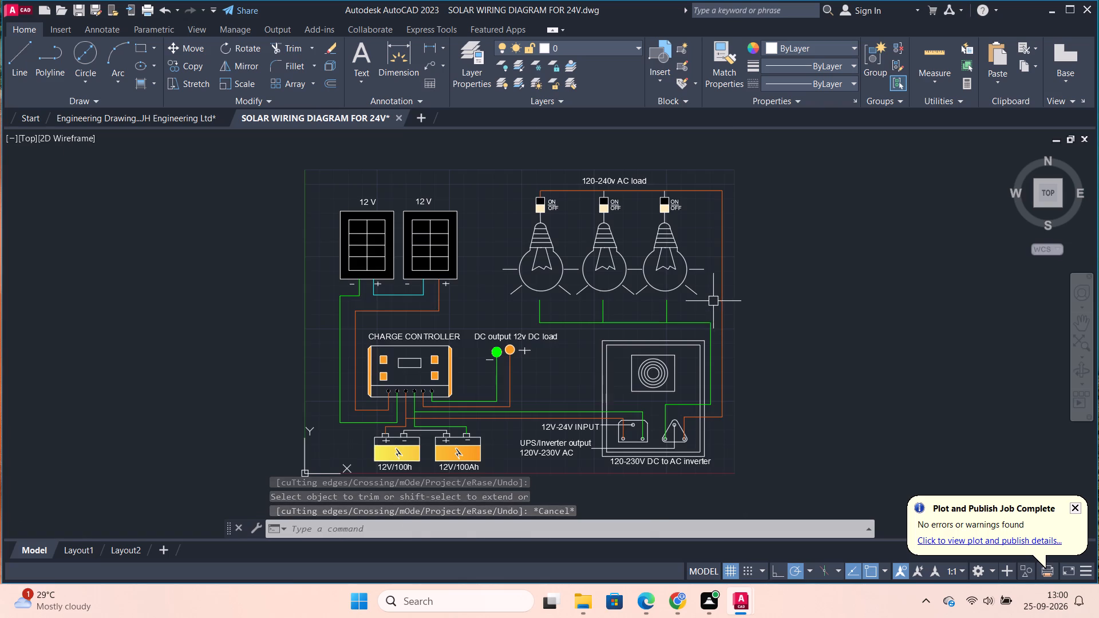
scroll(713, 294, up, 1)
middle_drag(706, 330, 665, 212)
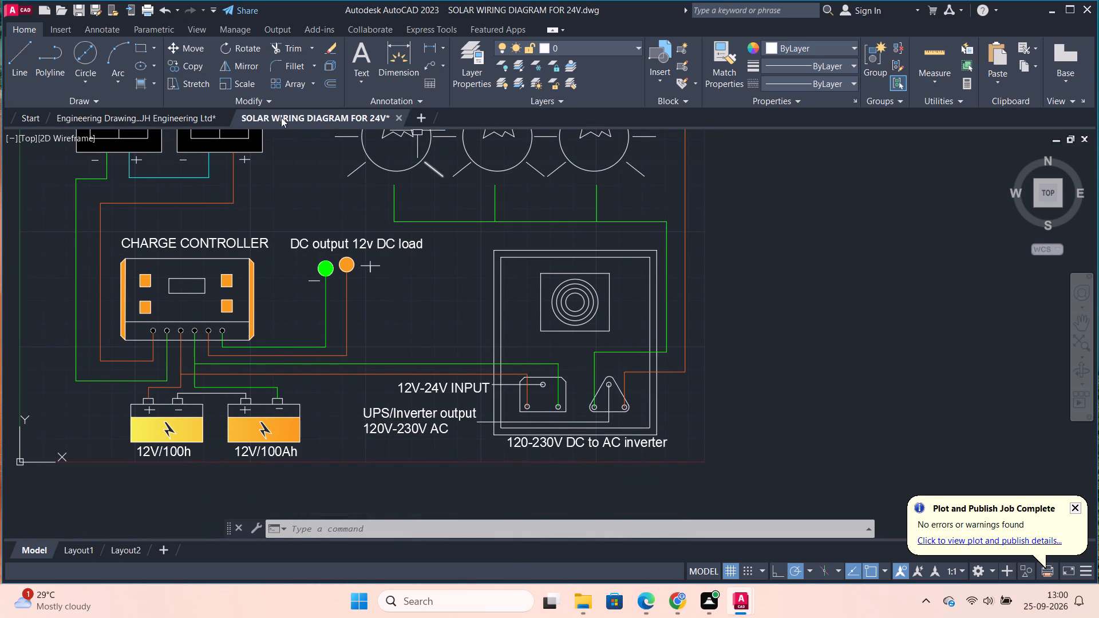
key(t)
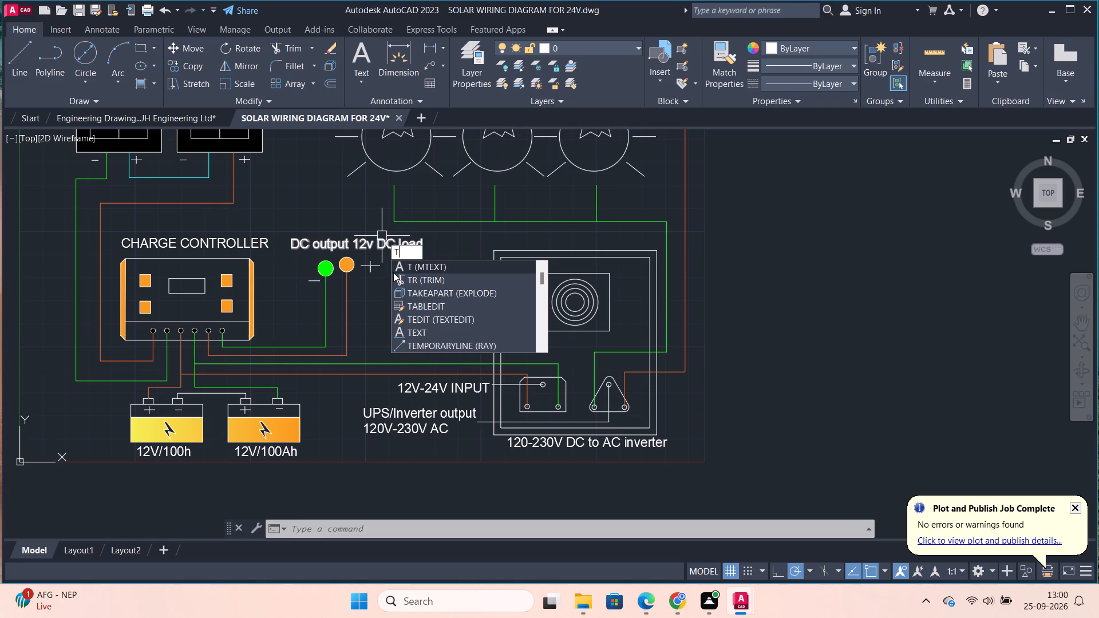
click(433, 268)
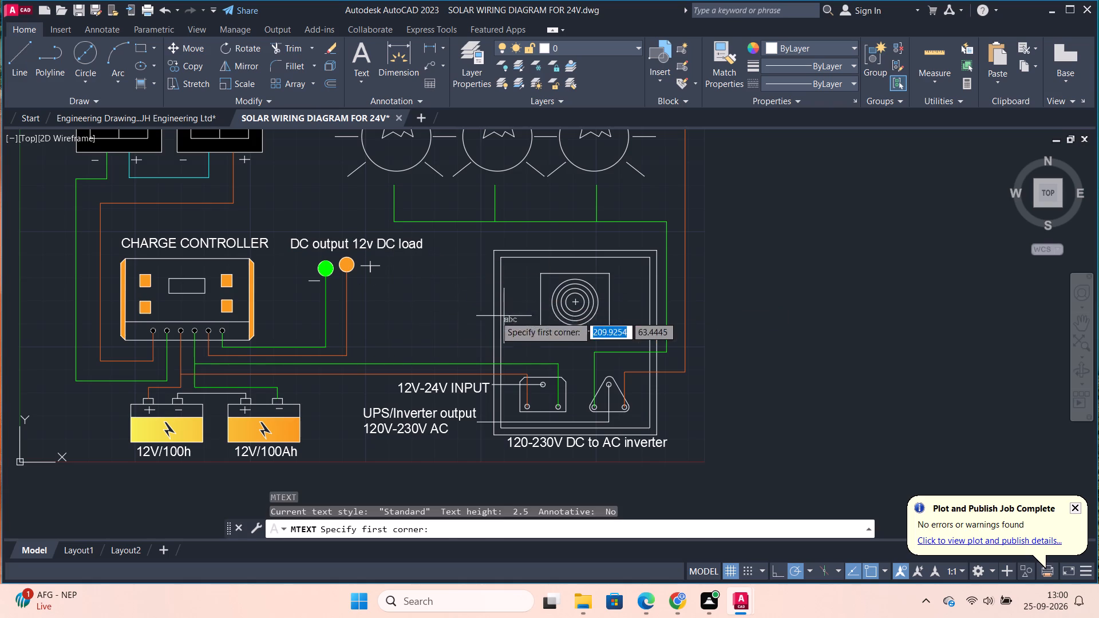
click(408, 295)
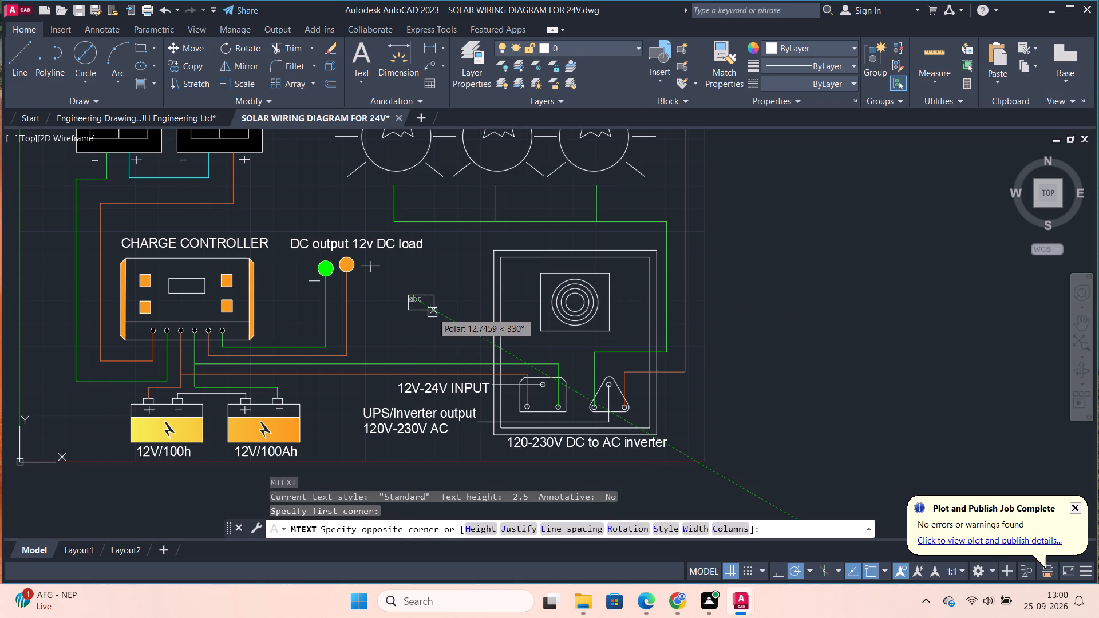
click(432, 312)
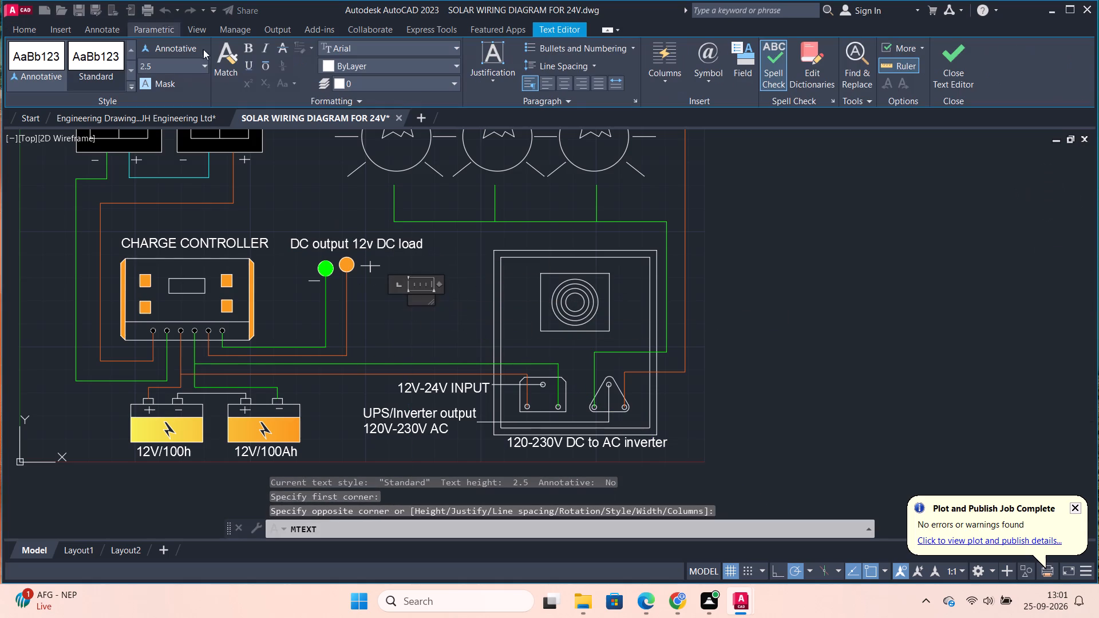
click(207, 69)
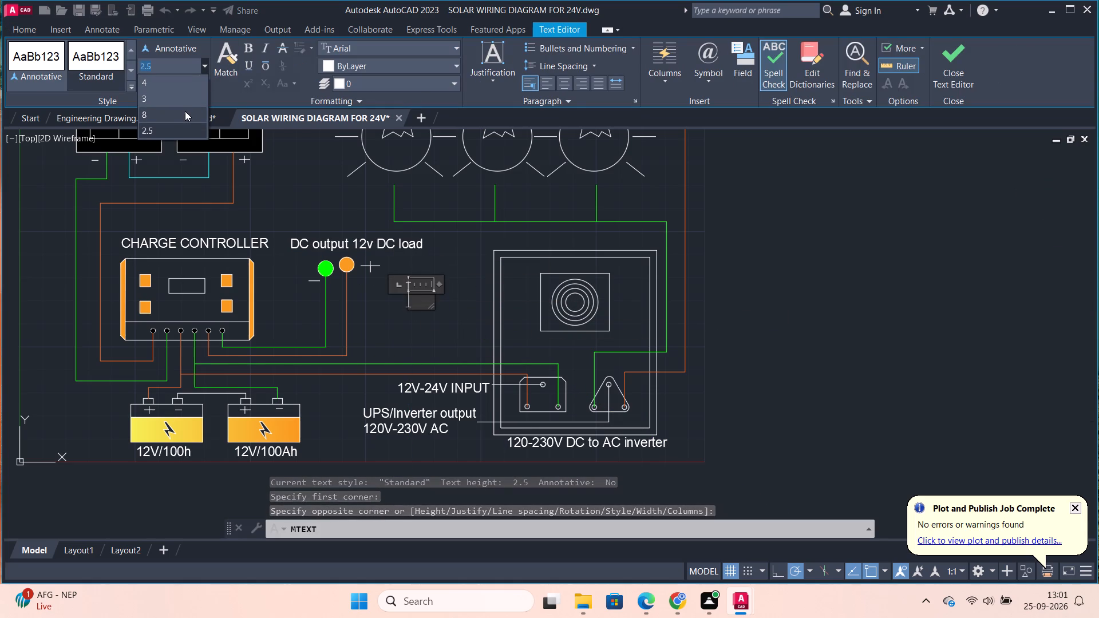
click(185, 111)
key(n)
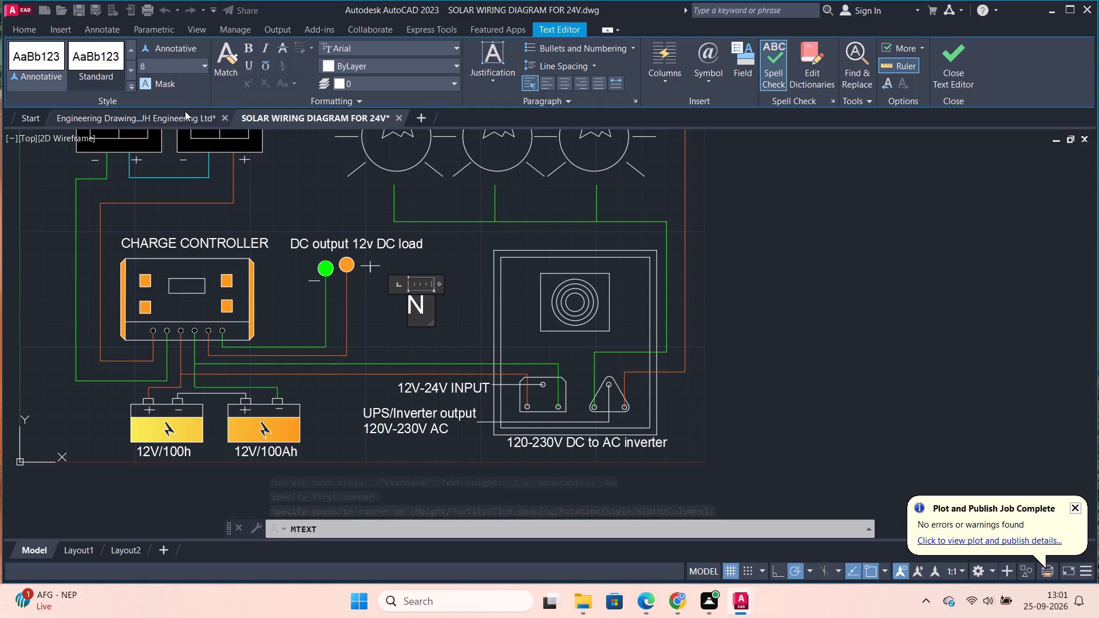
click(939, 47)
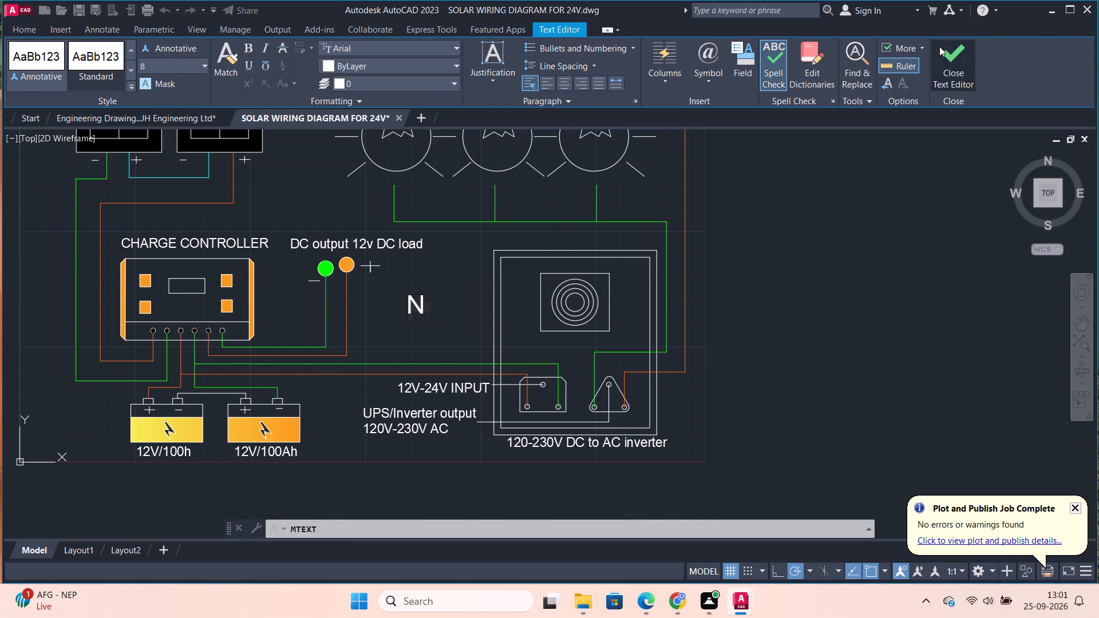
double_click(418, 299)
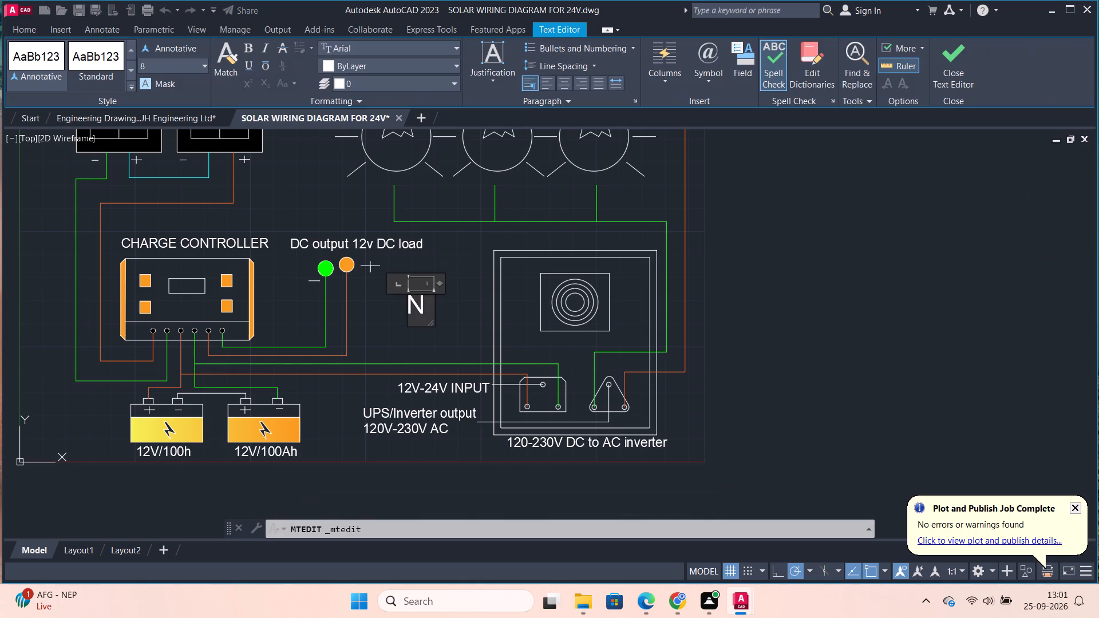
key(Escape)
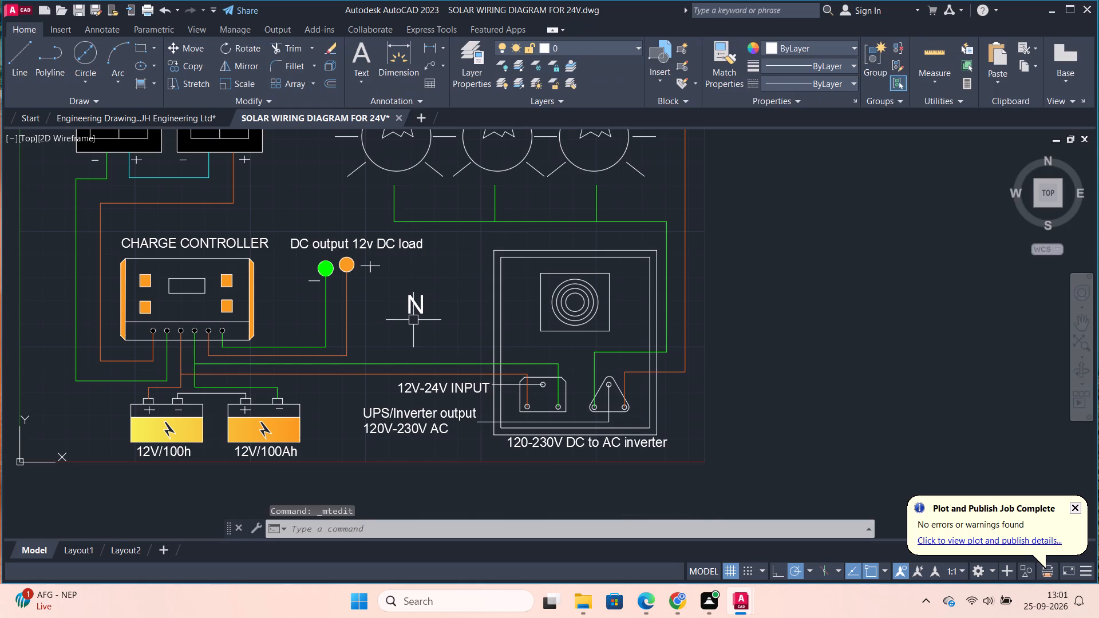
Copy the N label and paste it just above the inverter's upper corner, beneath the green AC lamp wire.
click(418, 318)
key(ctrl+c)
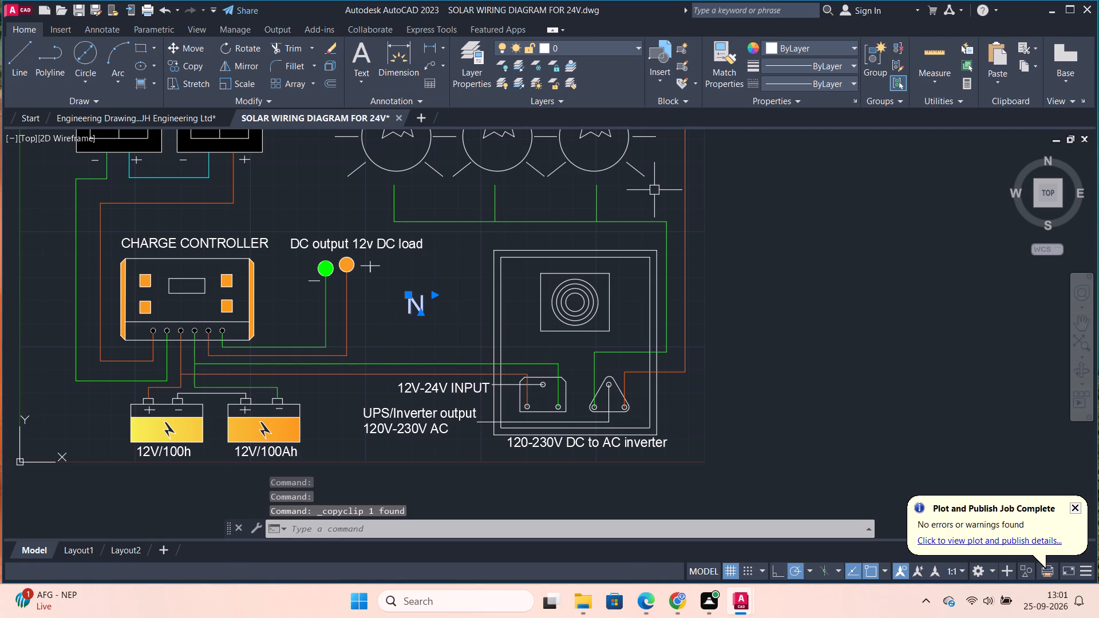
scroll(664, 234, up, 1)
key(ctrl+v)
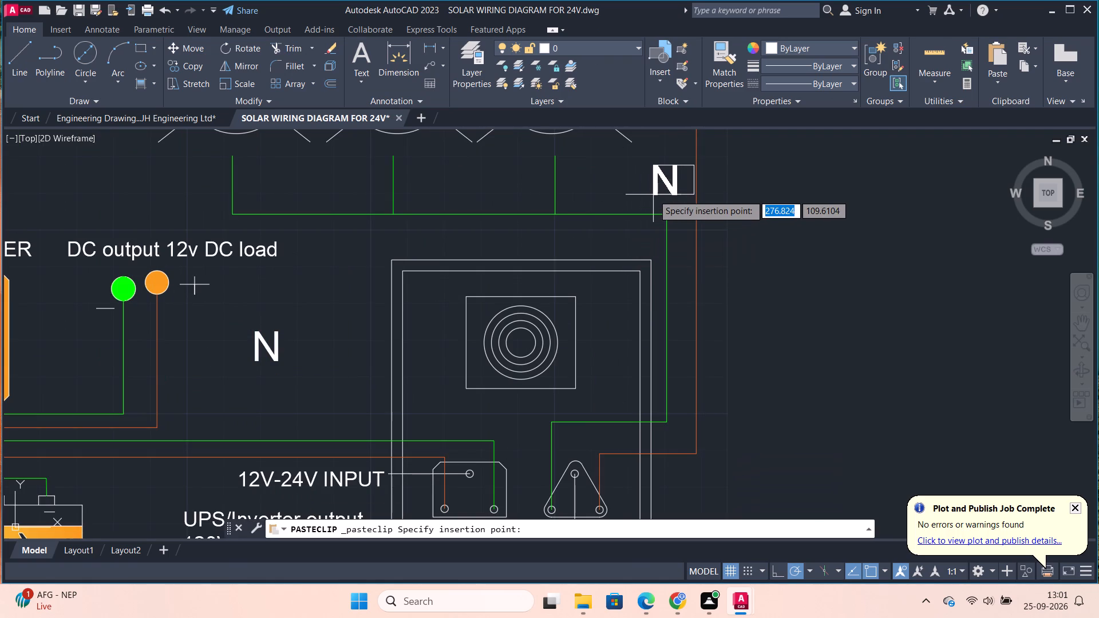
scroll(653, 195, down, 2)
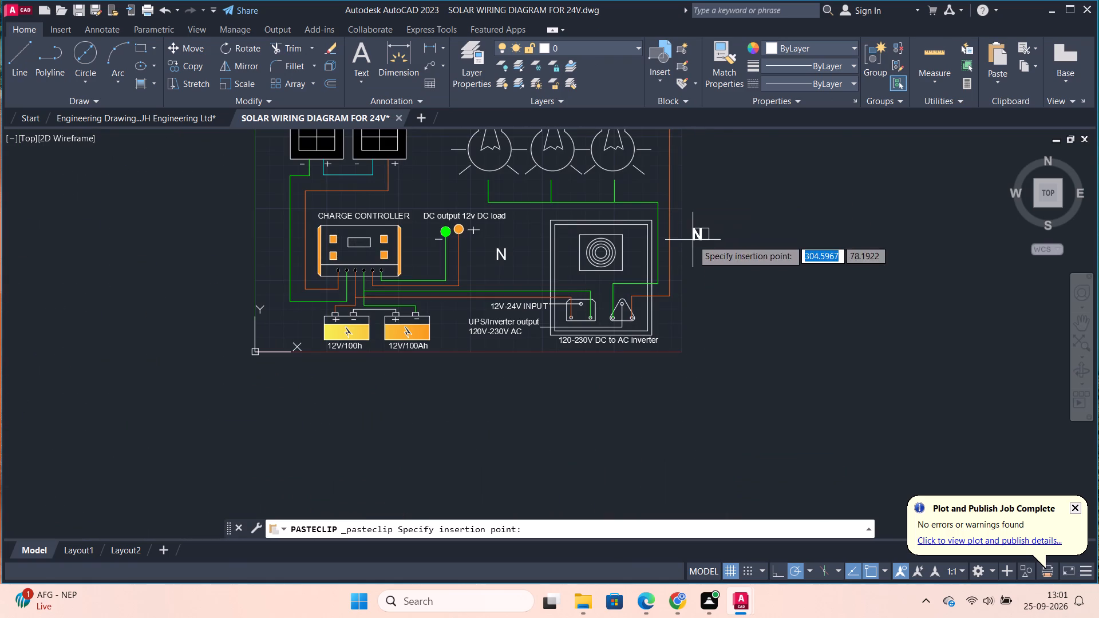
middle_drag(684, 209, 647, 302)
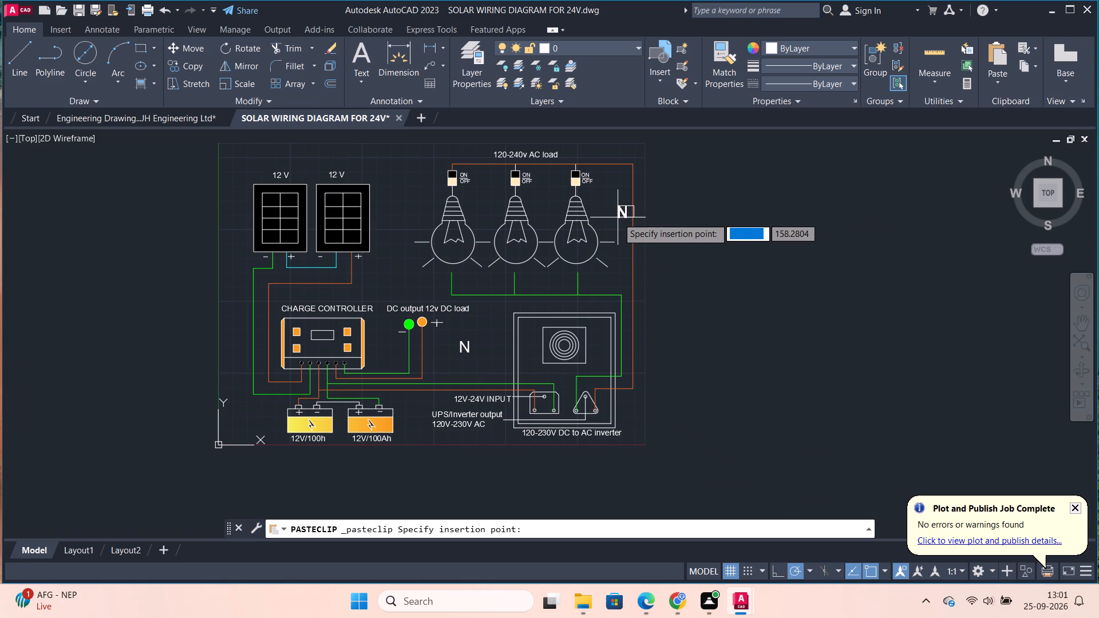
scroll(579, 294, up, 3)
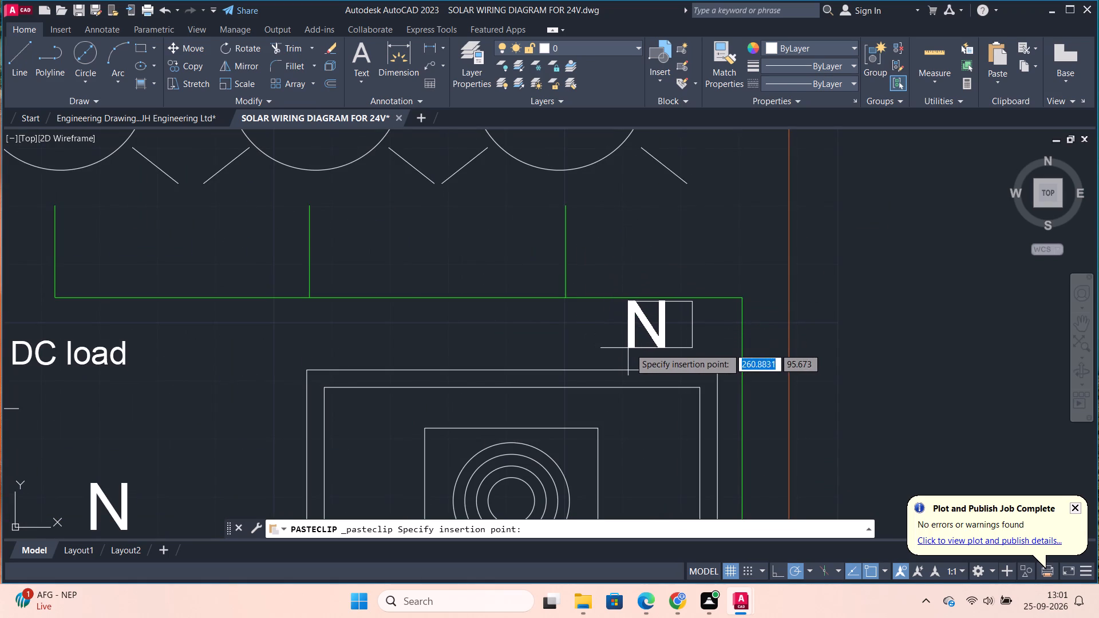
click(670, 352)
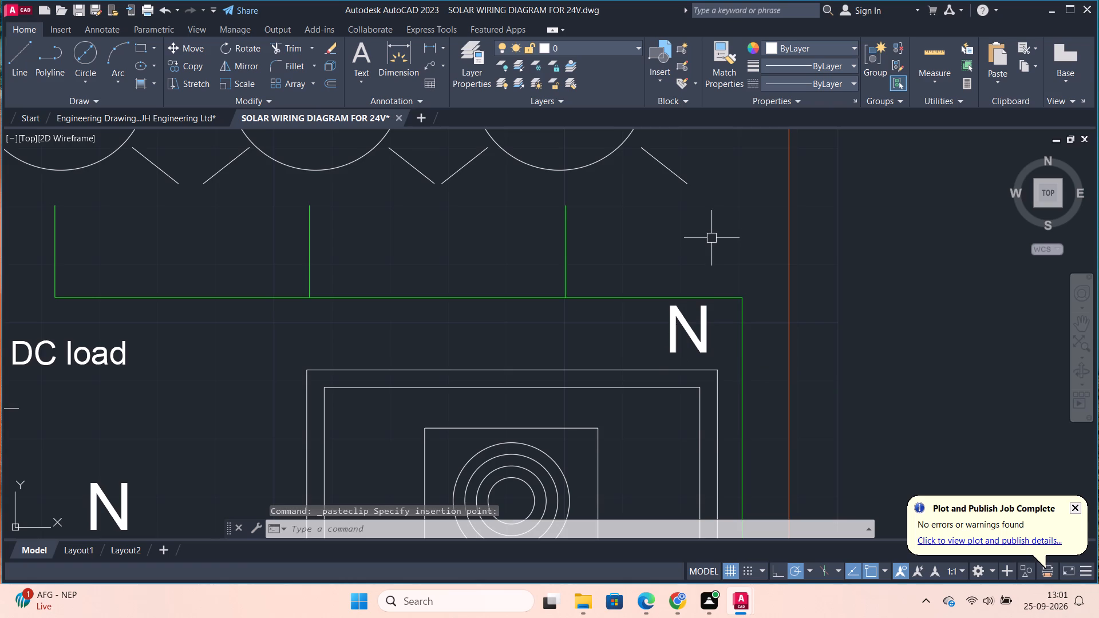
Paste another copy of the N label below the second solar panel's positive terminal, beside the orange wire.
key(ctrl+v)
scroll(714, 228, down, 2)
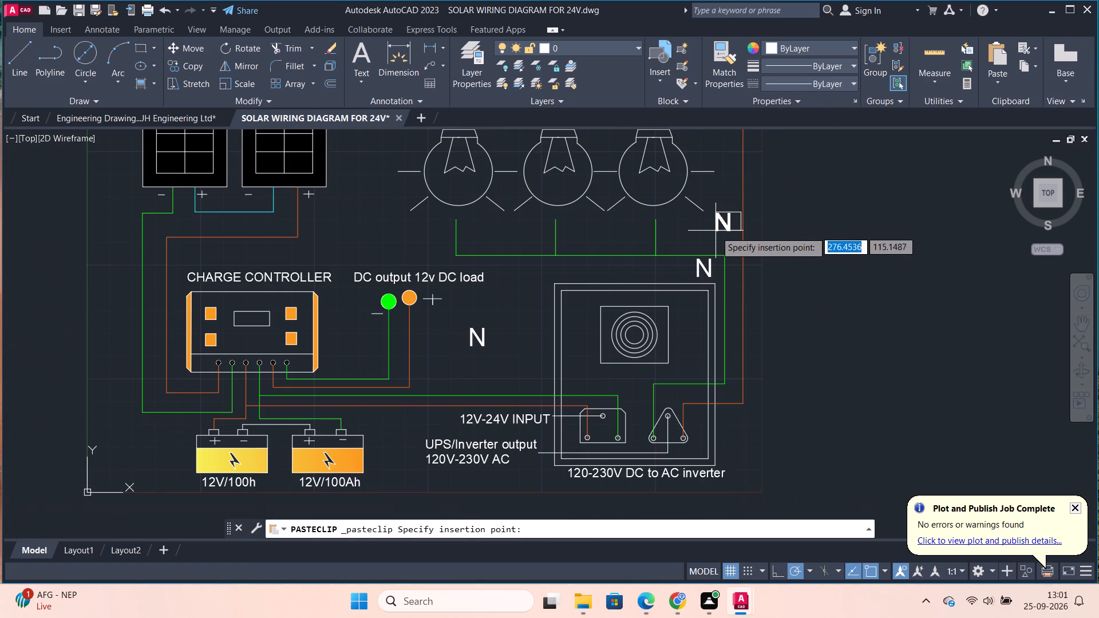
scroll(718, 242, up, 1)
scroll(713, 193, down, 2)
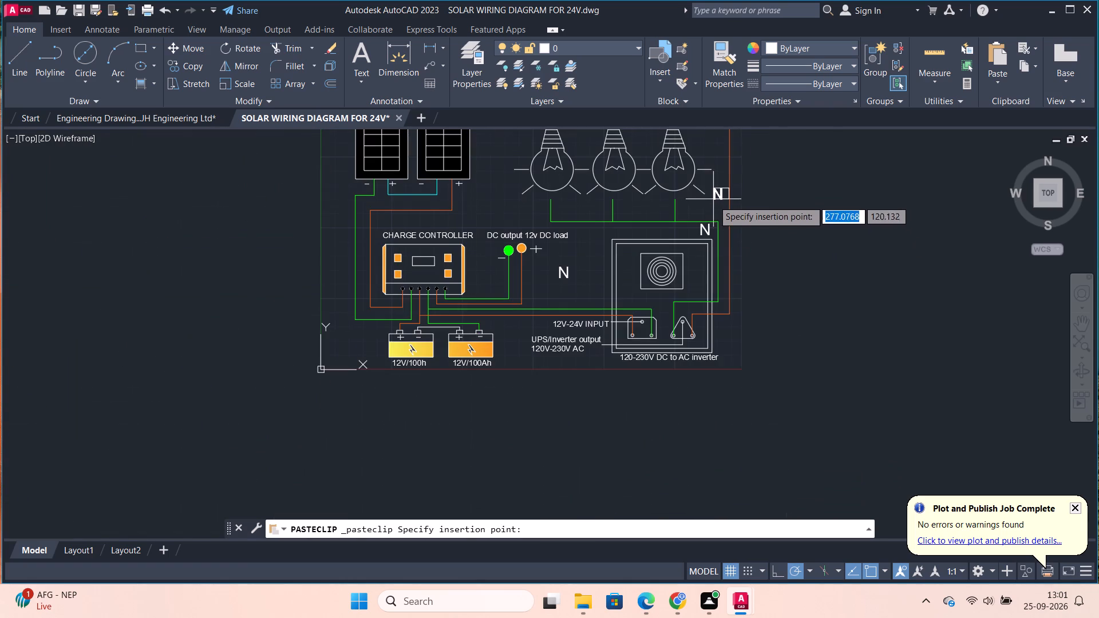
scroll(726, 260, up, 2)
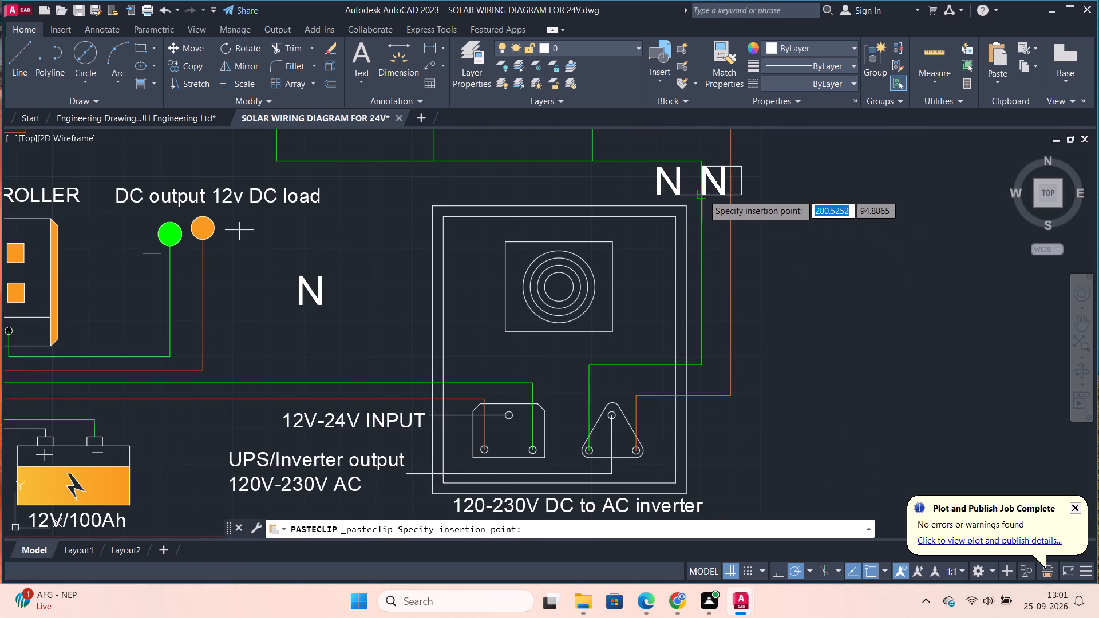
scroll(703, 191, down, 2)
middle_drag(751, 278, 742, 327)
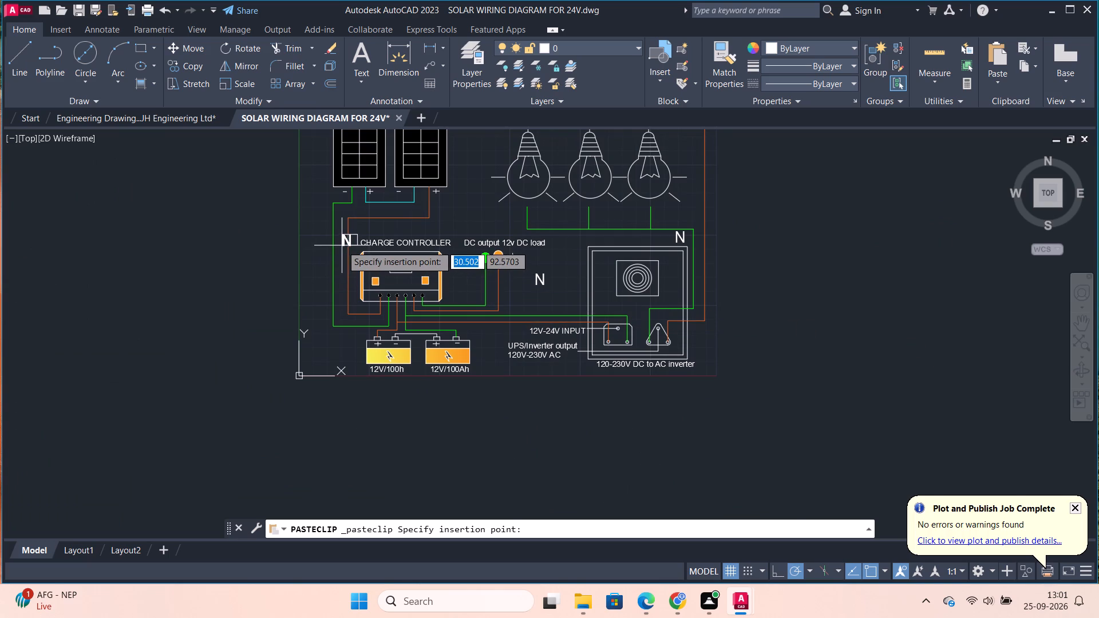
scroll(342, 245, up, 2)
scroll(342, 245, down, 1)
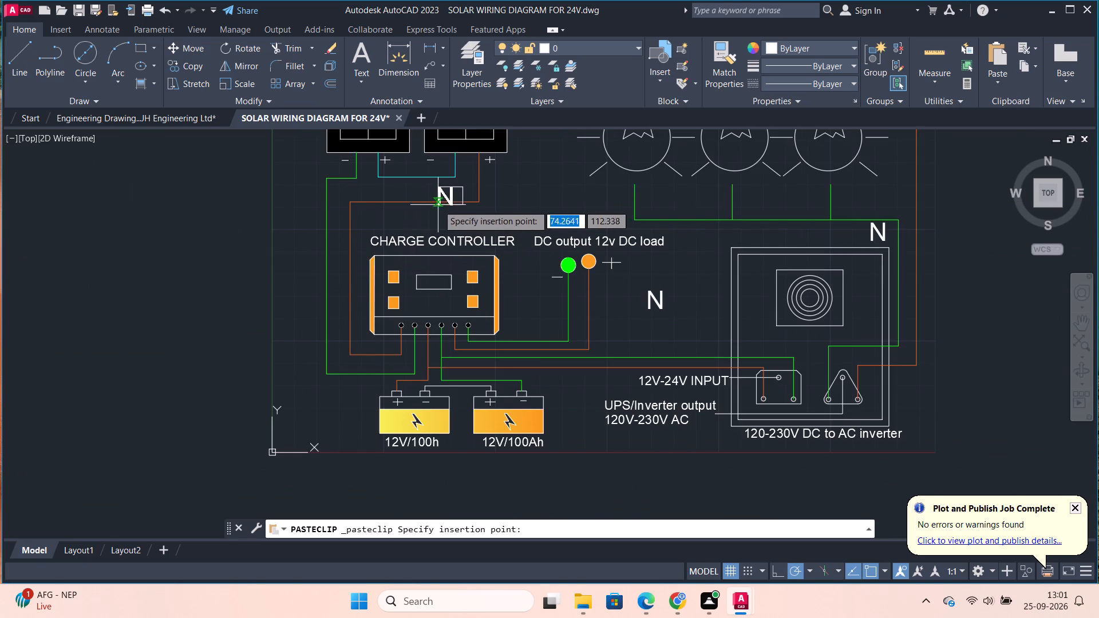
click(489, 197)
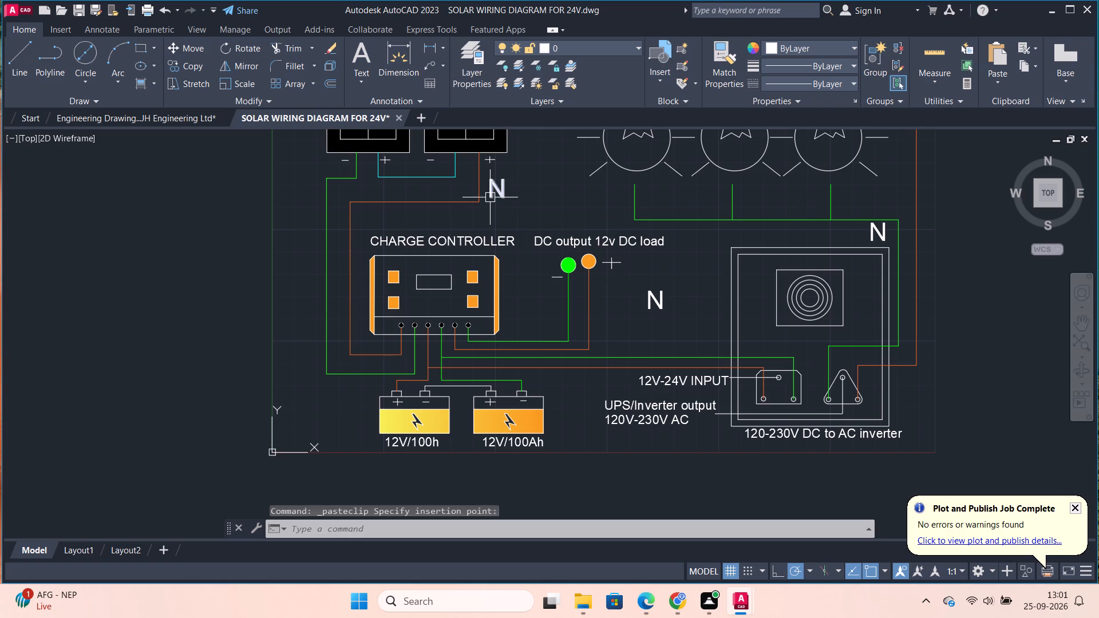
Change the N label below the second solar panel to "L".
double_click(499, 200)
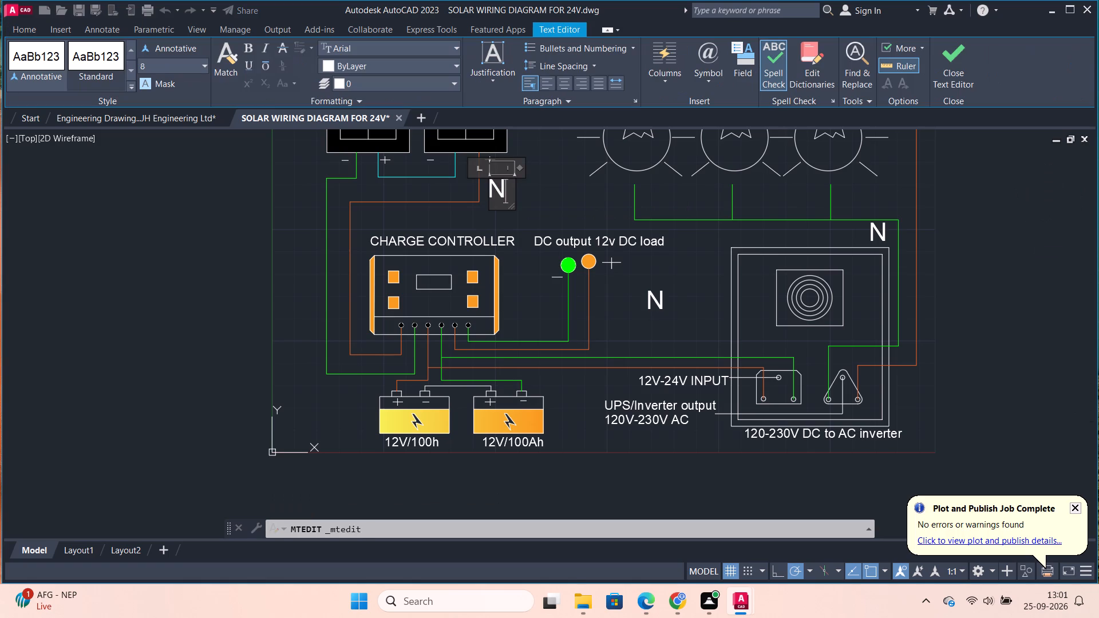
key(BackSpace)
key(l)
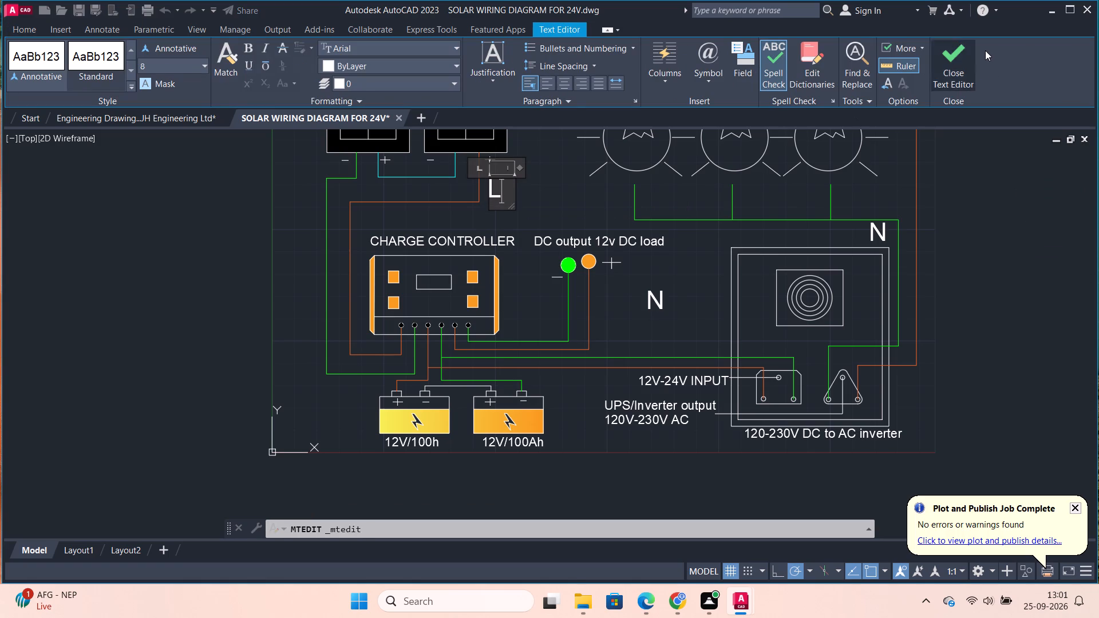
click(956, 58)
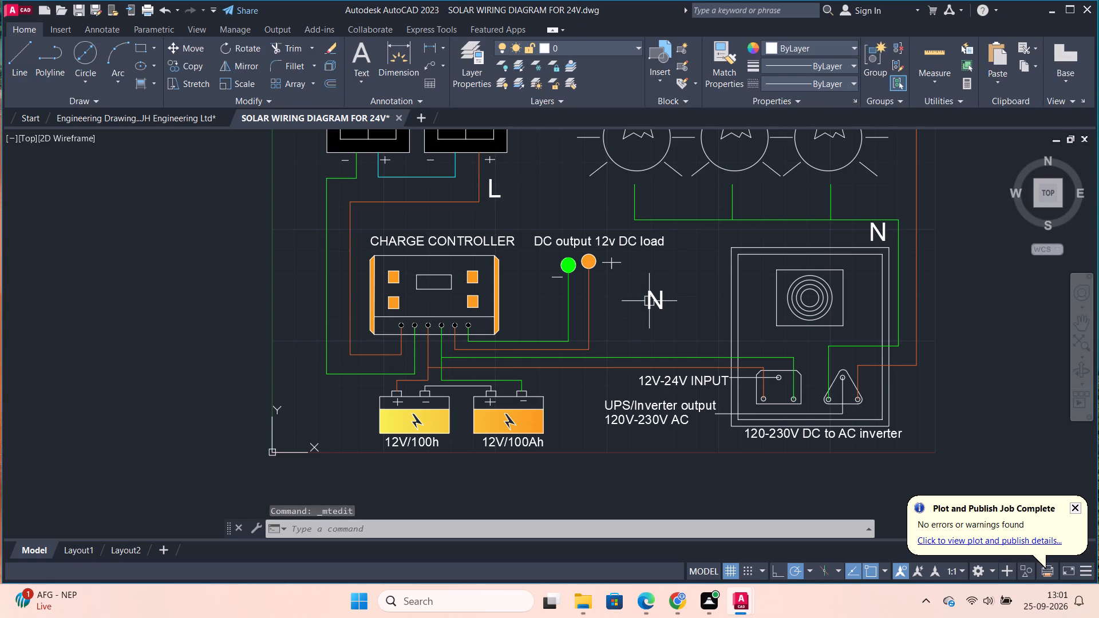
Erase the original N label between the DC load terminals and the inverter.
click(650, 301)
key(e)
key(Return)
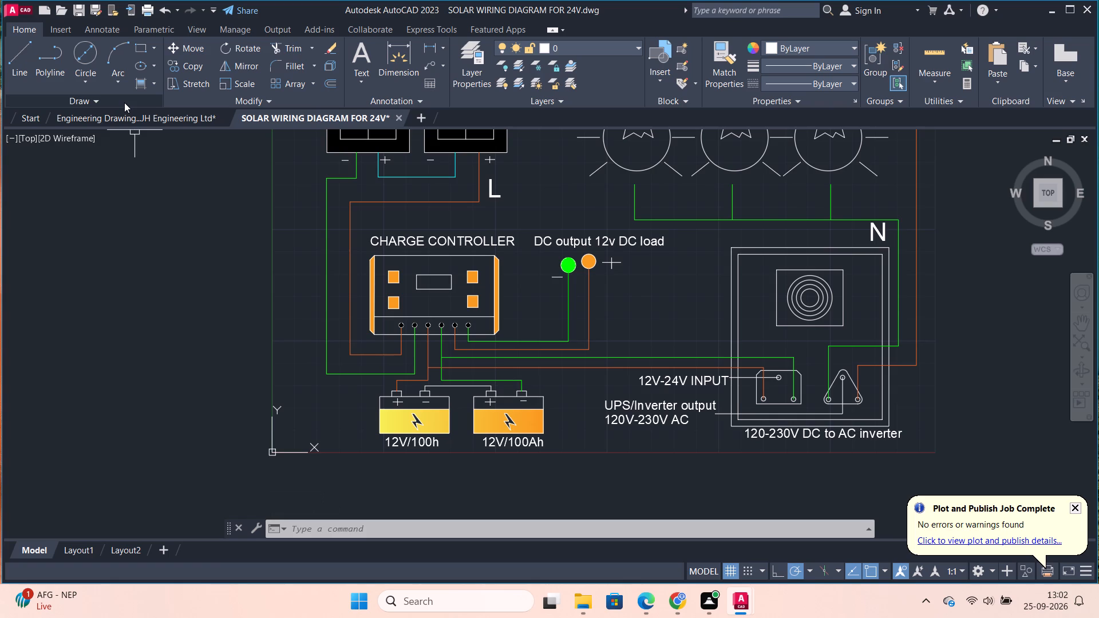
Fill all the sections of the first AC lamp's cap with a blue gradient (Blue and 34,52,110).
scroll(635, 298, down, 1)
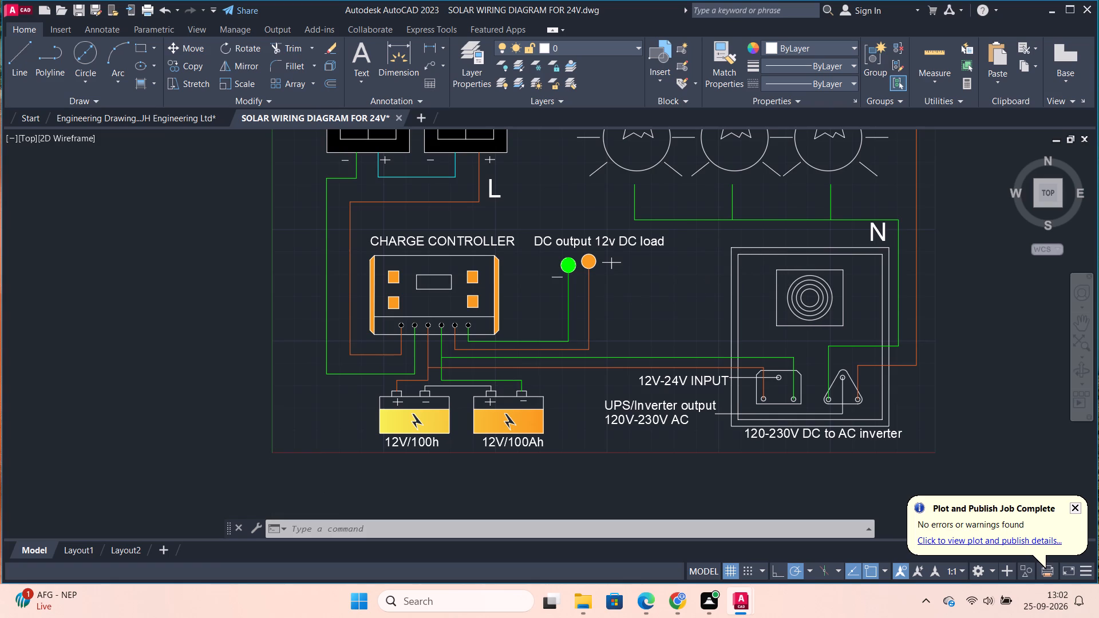
middle_drag(788, 164, 777, 218)
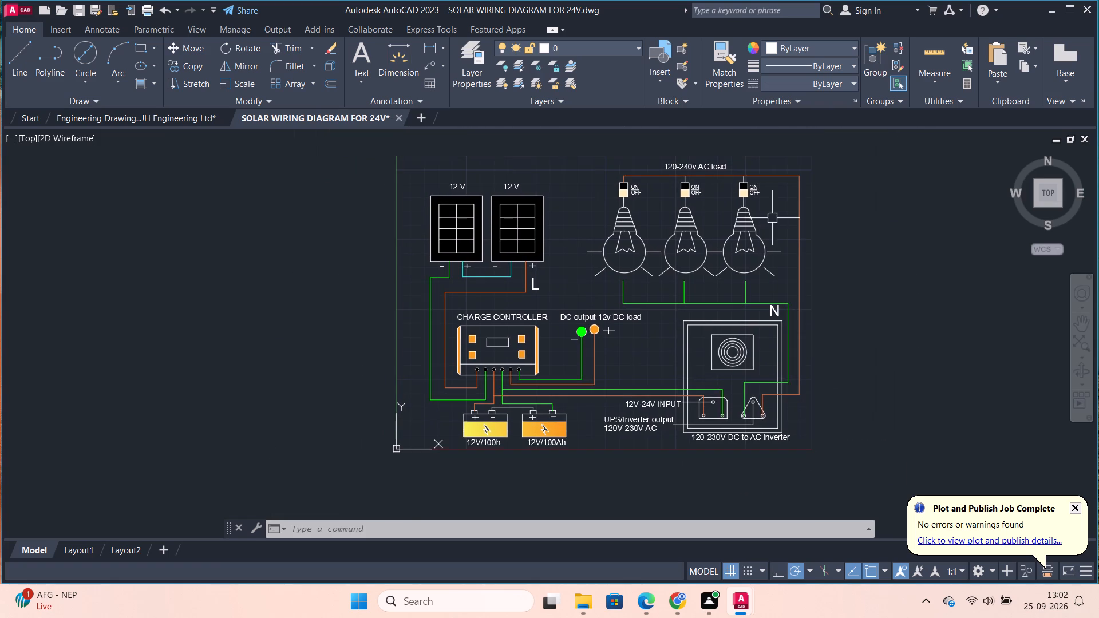
scroll(518, 308, up, 2)
middle_drag(679, 219, 374, 391)
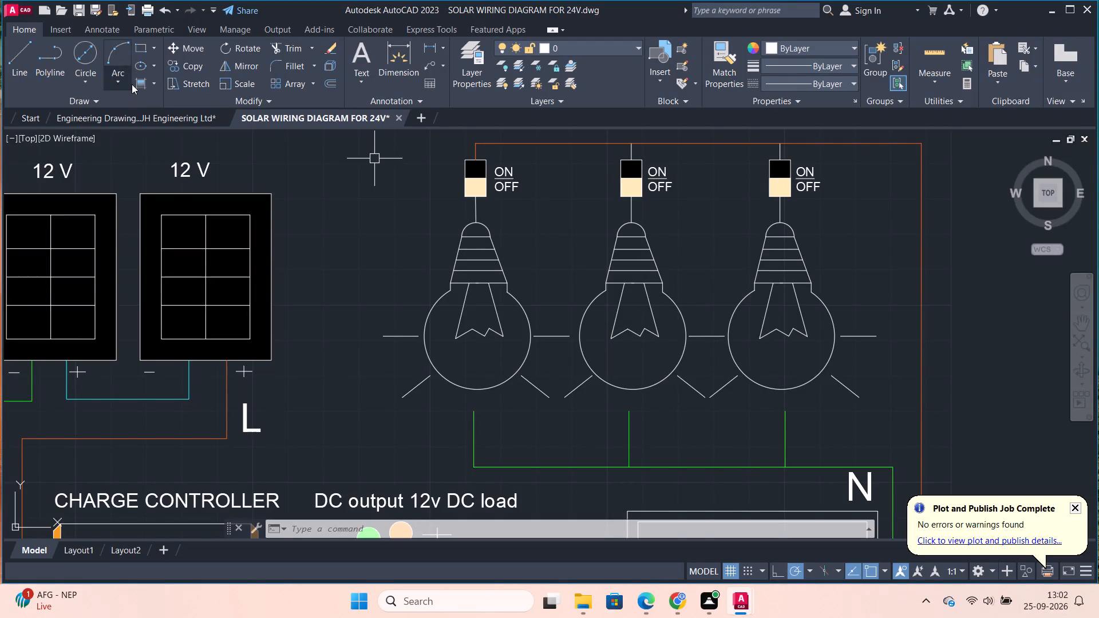
click(133, 83)
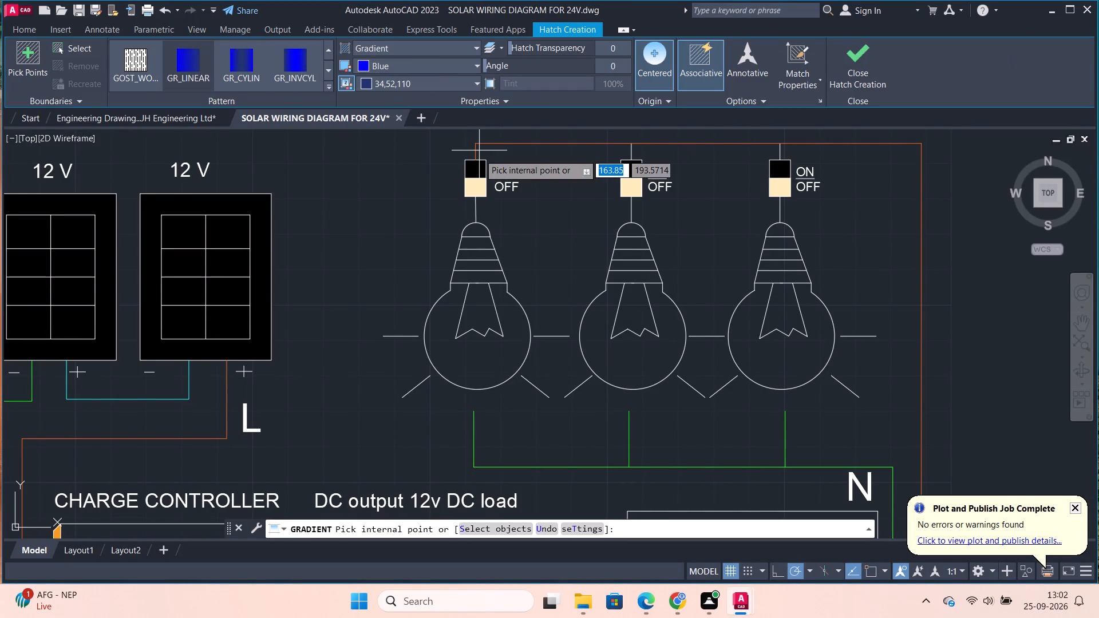
click(471, 233)
click(479, 243)
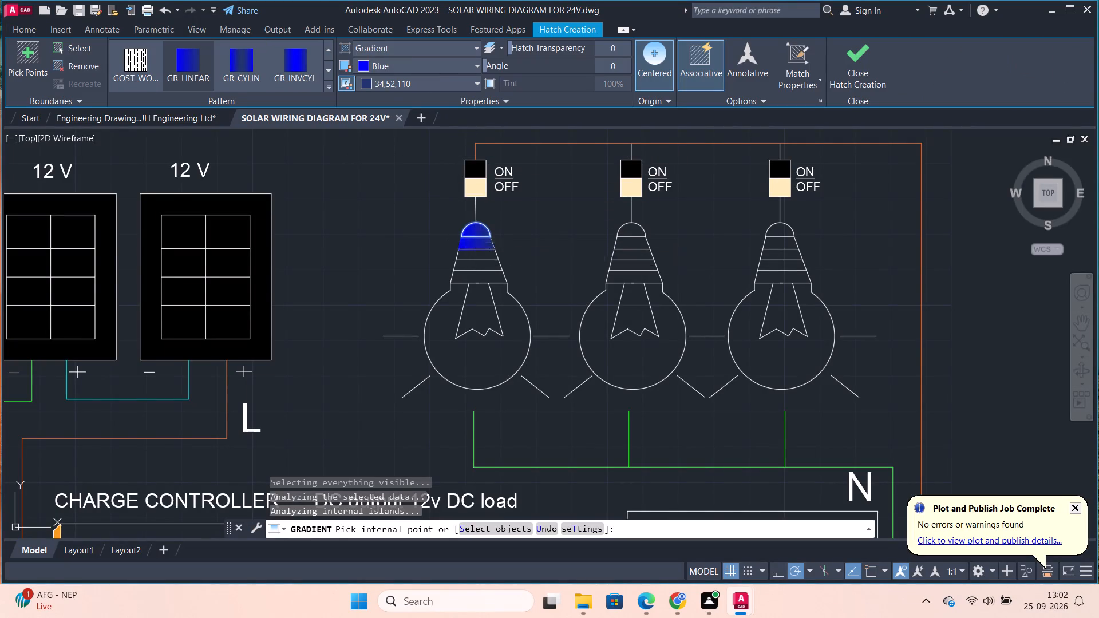
click(479, 255)
click(479, 266)
click(484, 280)
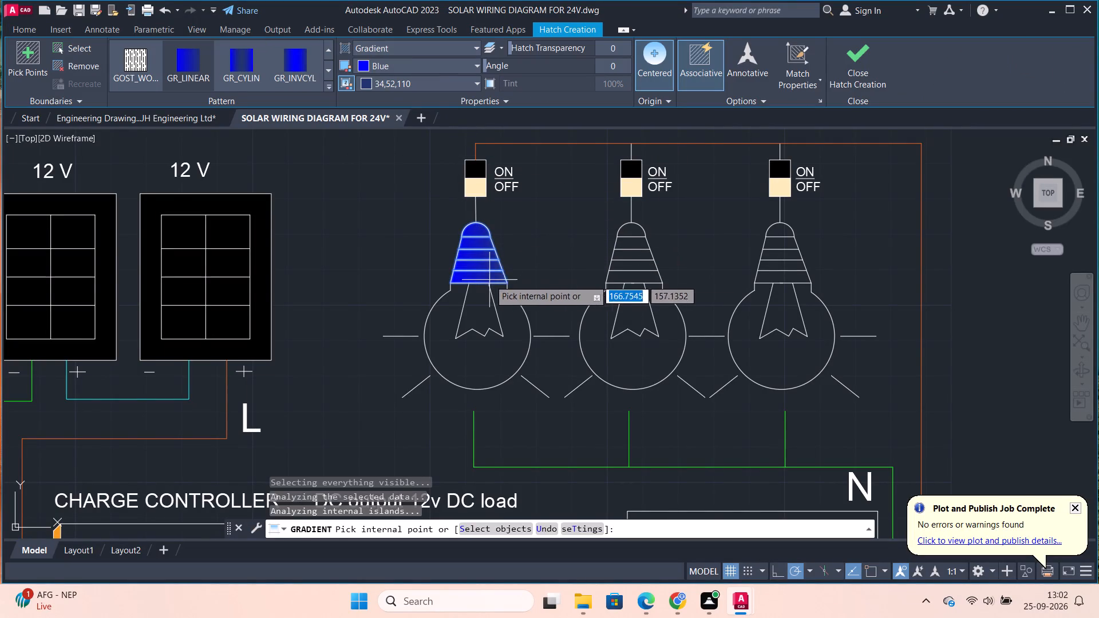
Fill all the sections of the second AC lamp's cap with the blue gradient (Blue and 34,52,110).
click(623, 243)
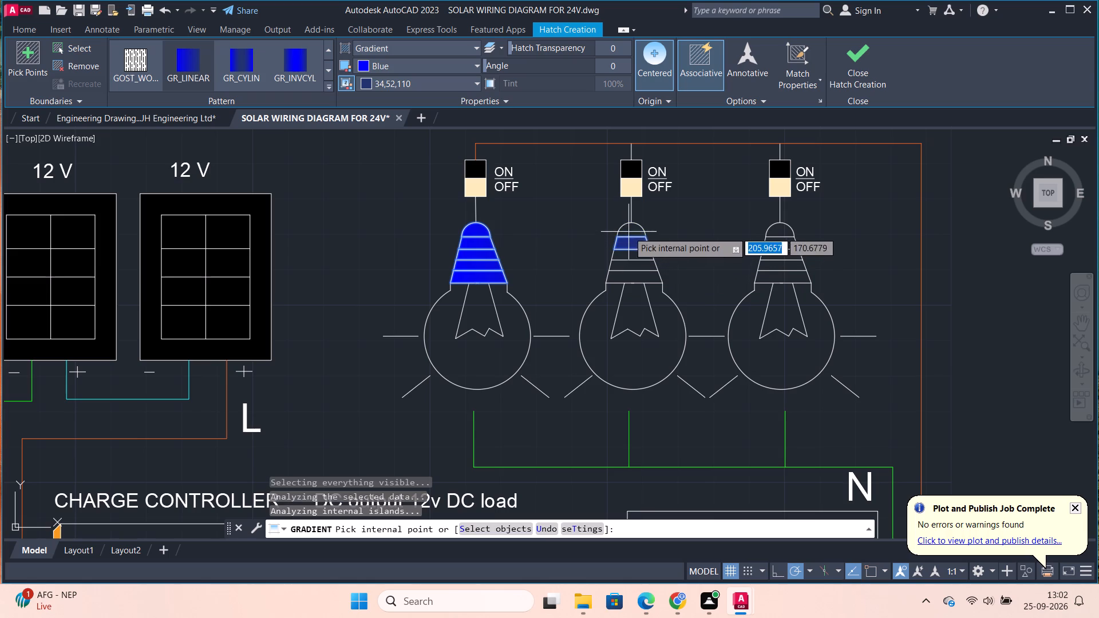
click(628, 232)
click(632, 253)
click(638, 260)
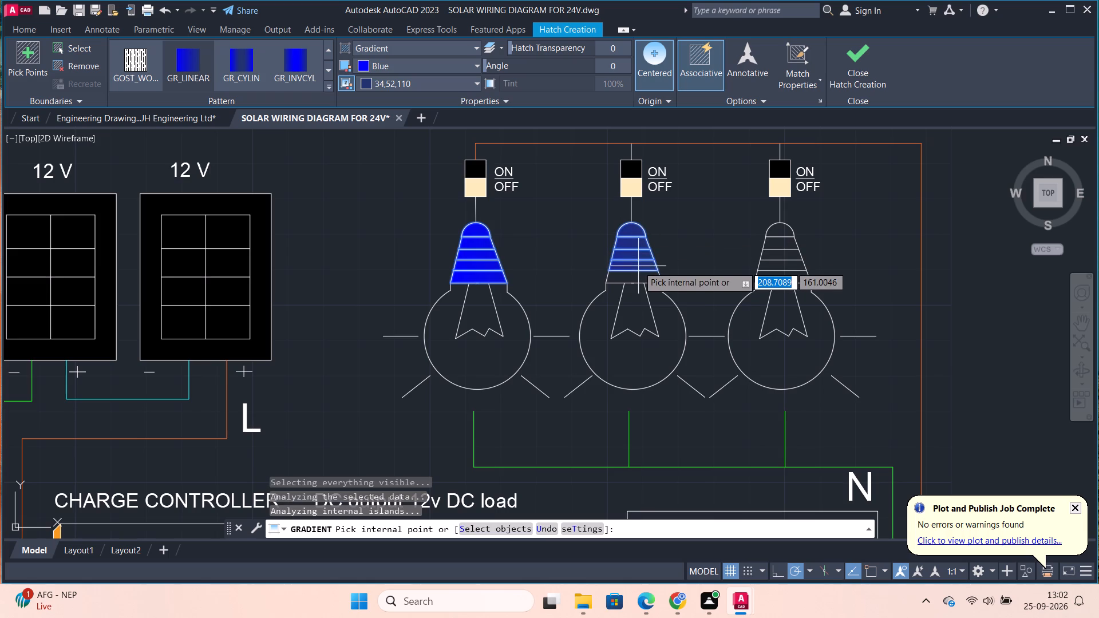
click(638, 274)
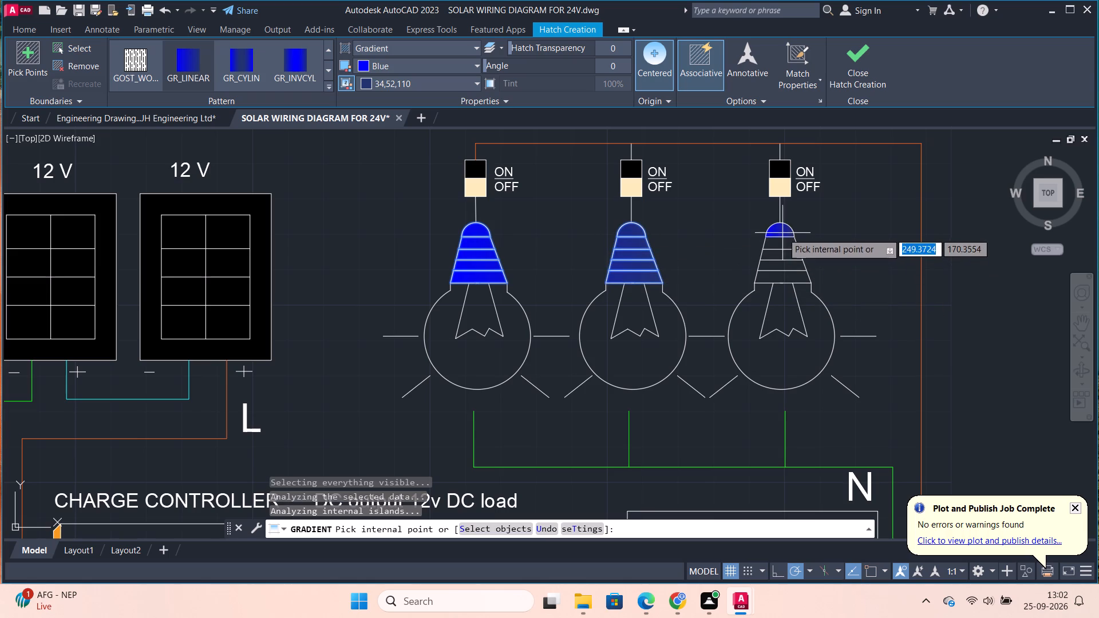
Fill all the sections of the third AC lamp's cap with the blue gradient (Blue and 34,52,110).
click(782, 233)
click(786, 244)
click(787, 253)
click(787, 267)
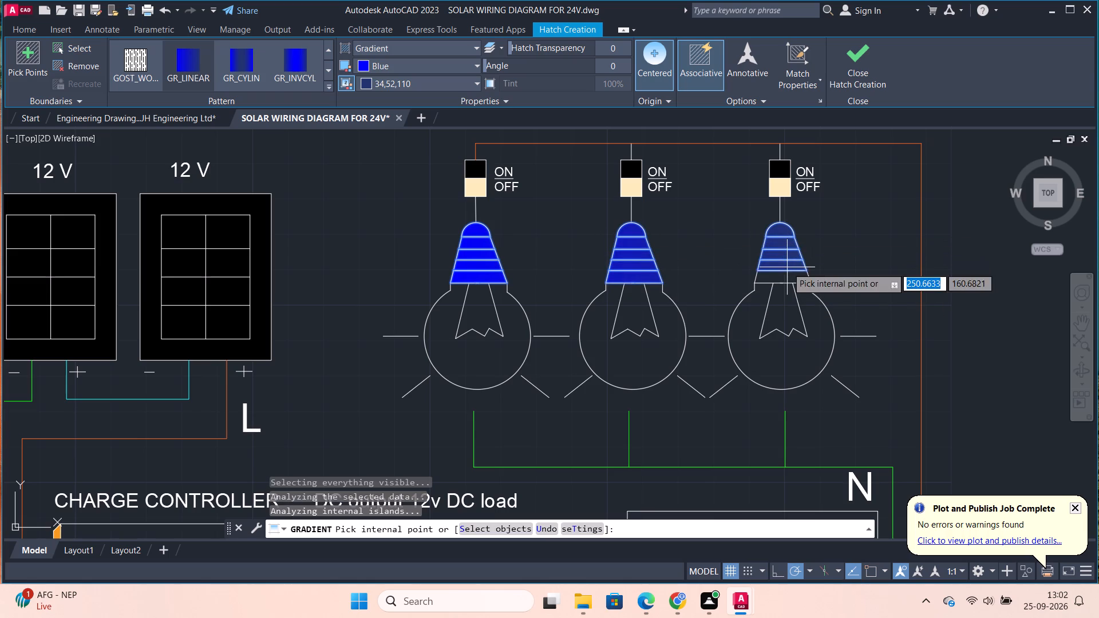
click(788, 273)
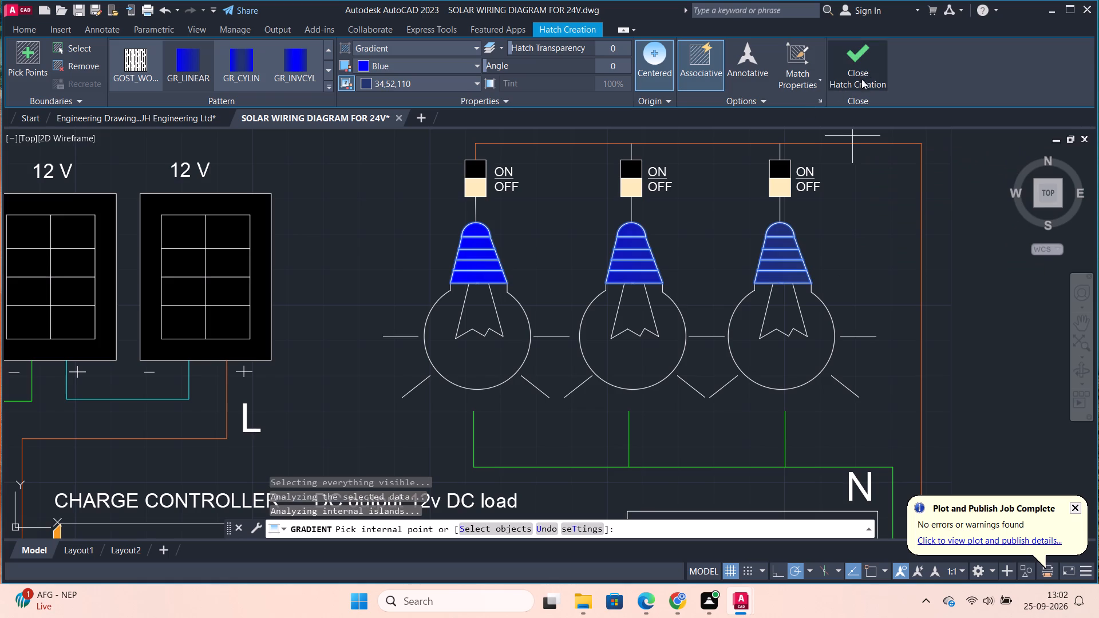
click(873, 72)
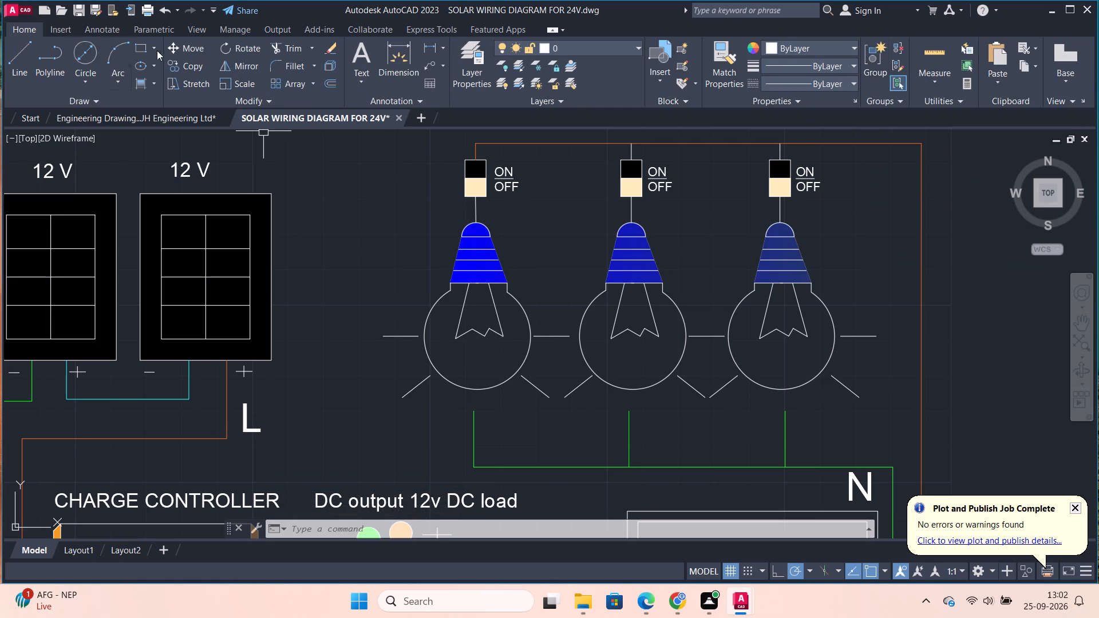
Fill the domed top section of all three AC lamp caps with a black gradient, both colours 0,0,0.
click(142, 88)
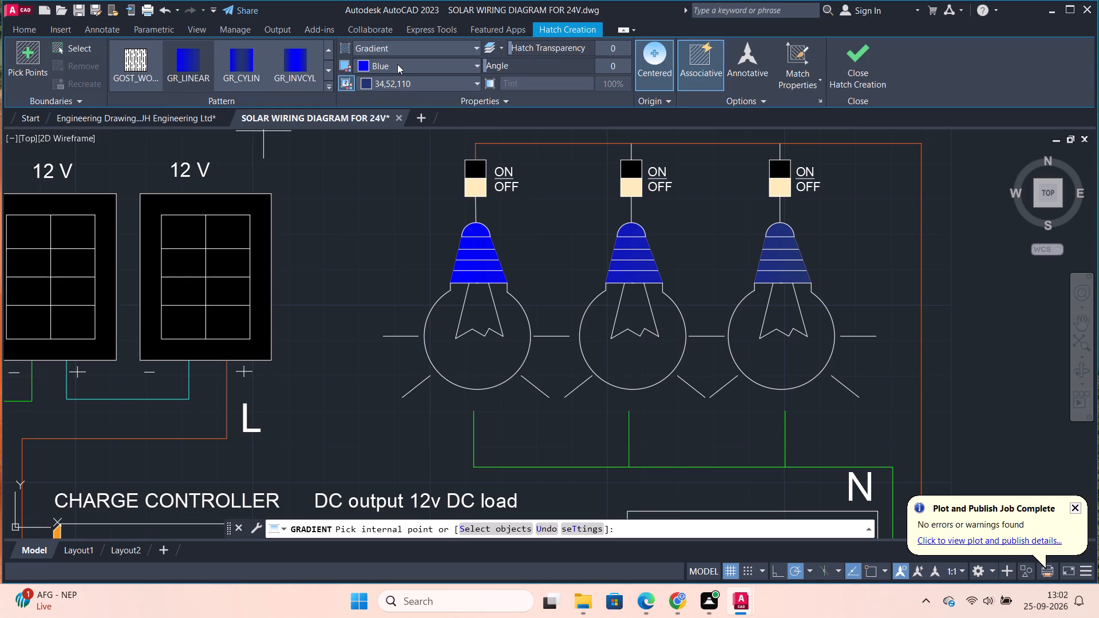
click(397, 63)
click(363, 86)
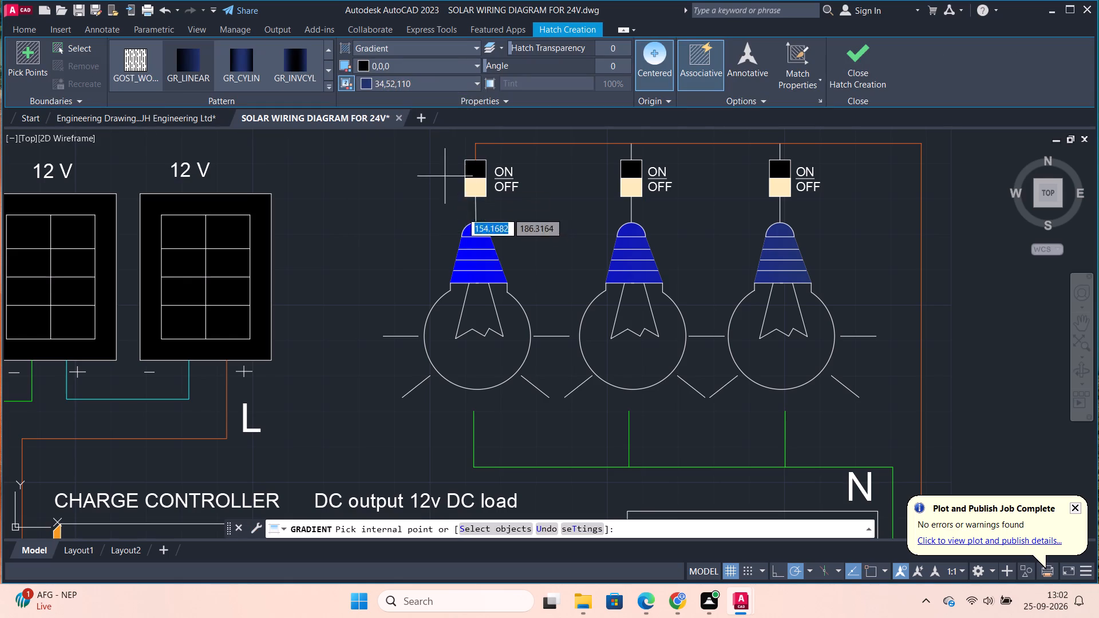
click(474, 232)
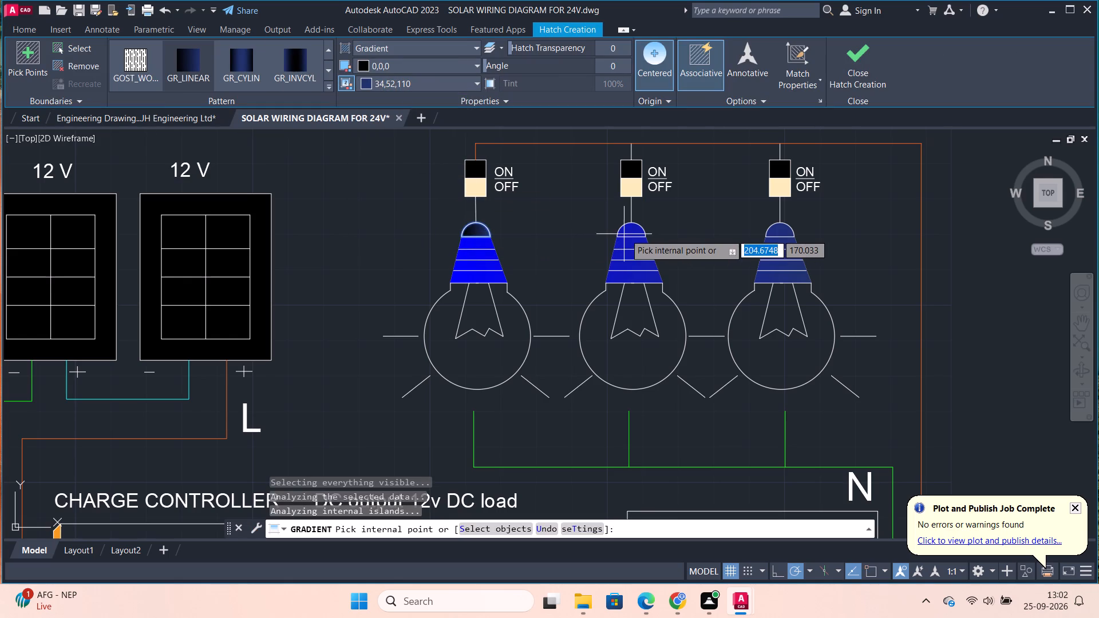
click(631, 234)
click(788, 228)
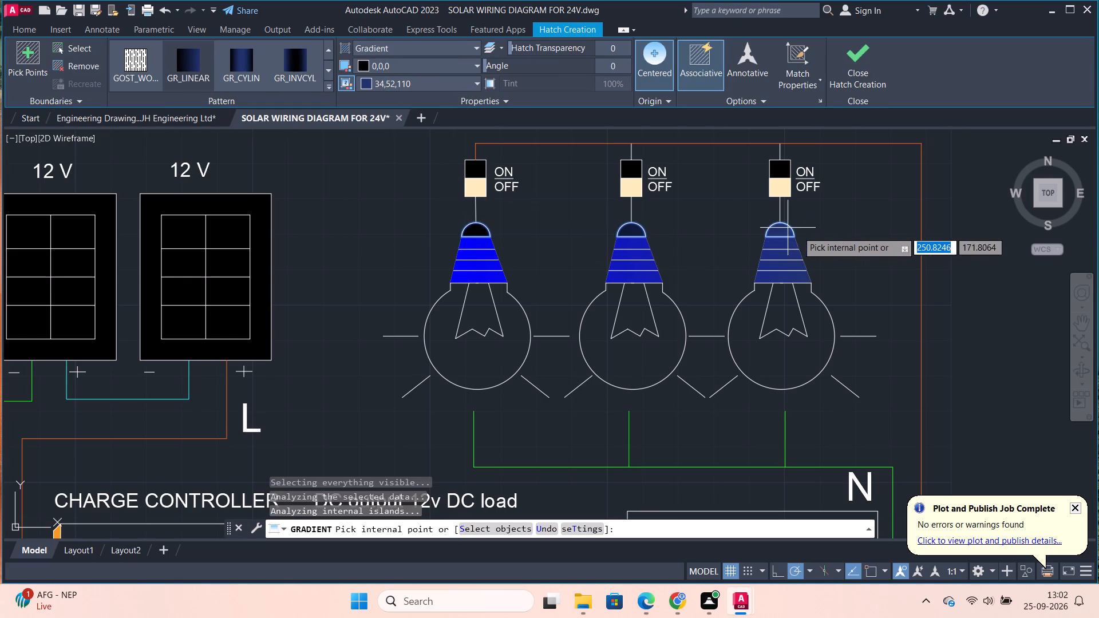
click(427, 87)
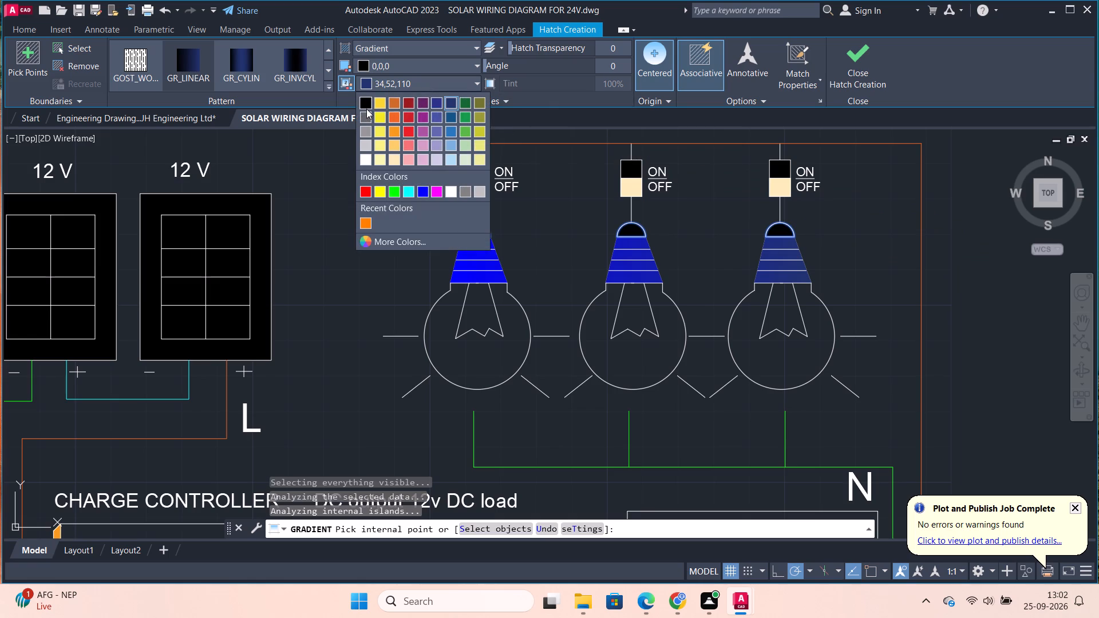
click(366, 109)
click(859, 75)
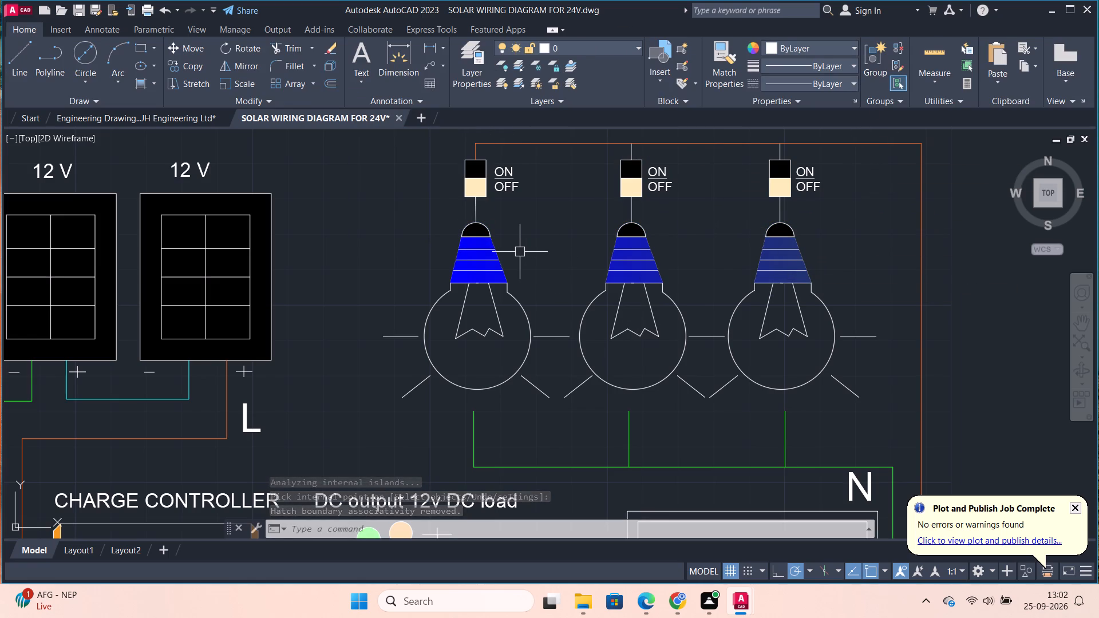
Change the colour of the three round AC lamp bulb outlines to yellow 241,235,31.
scroll(630, 211, down, 2)
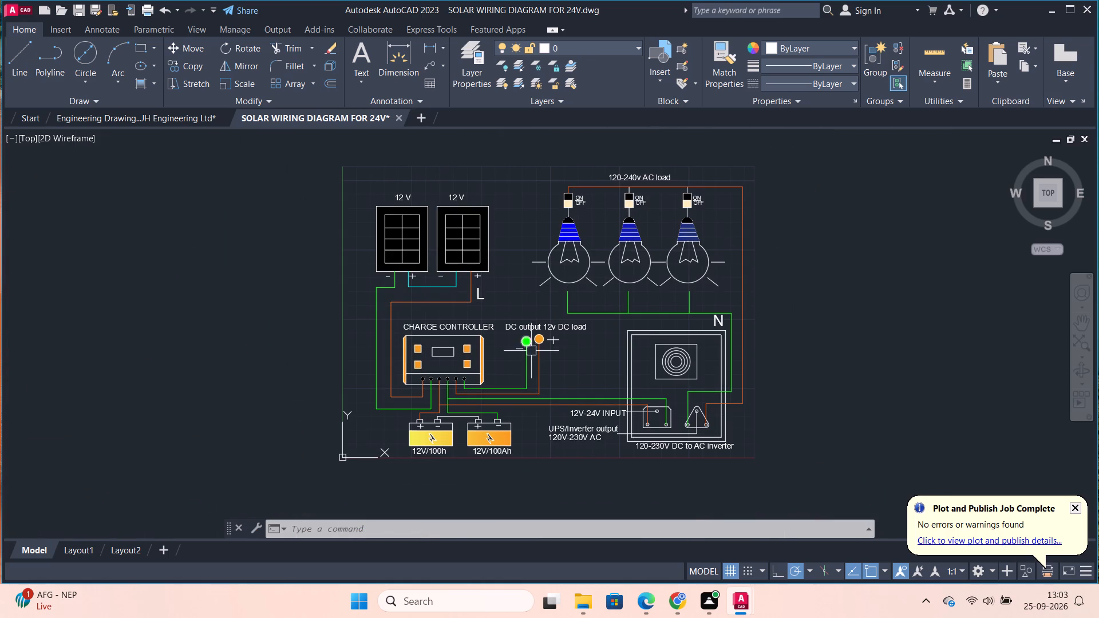
click(567, 282)
click(628, 282)
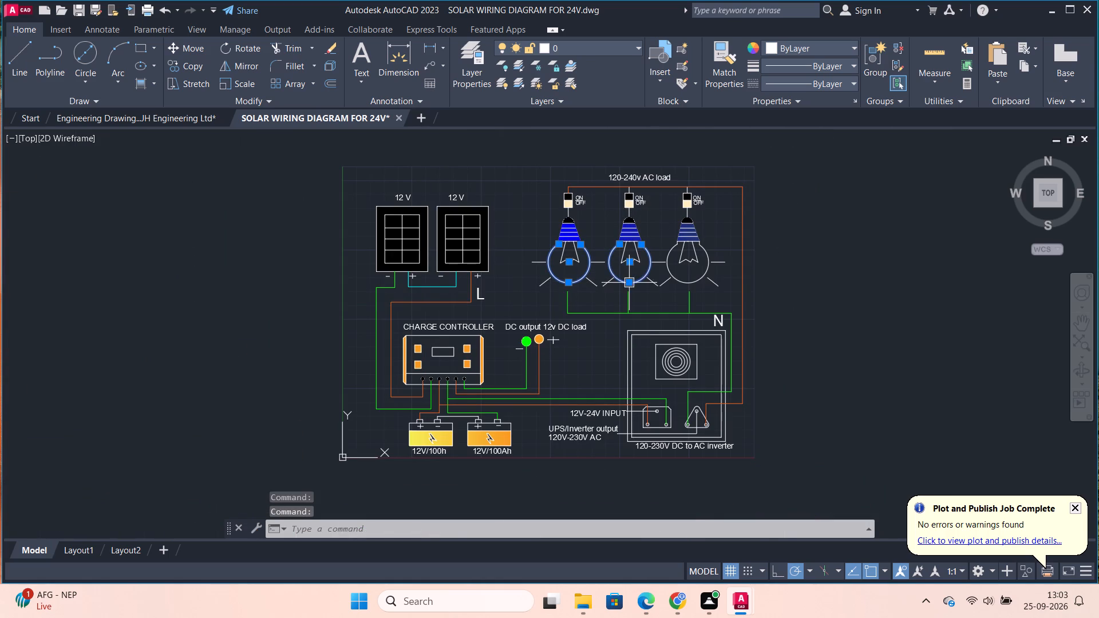
click(695, 284)
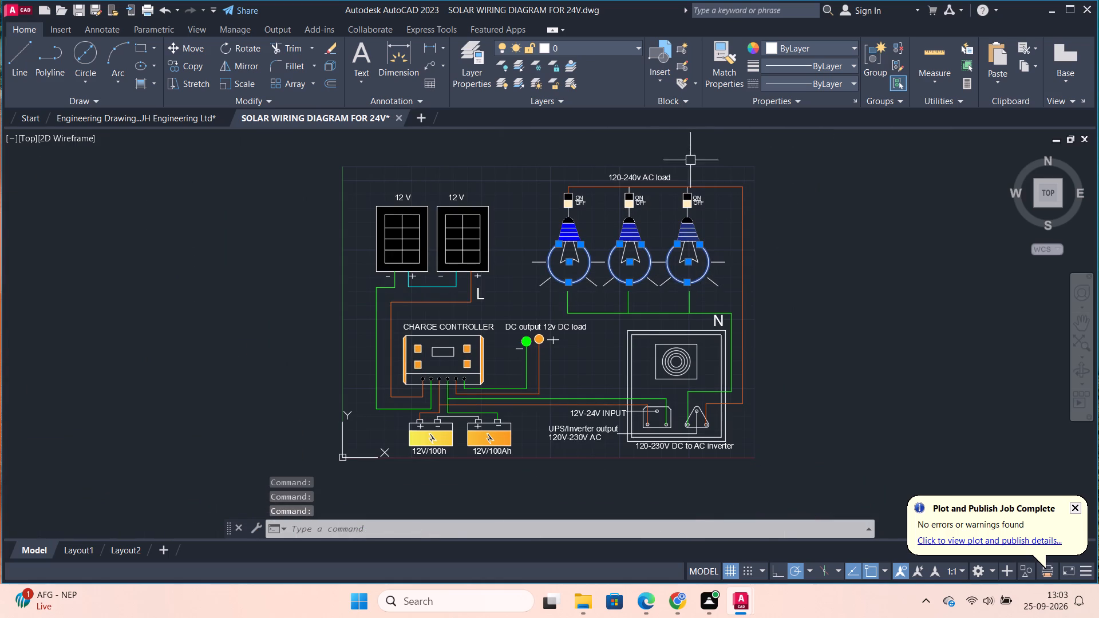
click(817, 39)
click(834, 53)
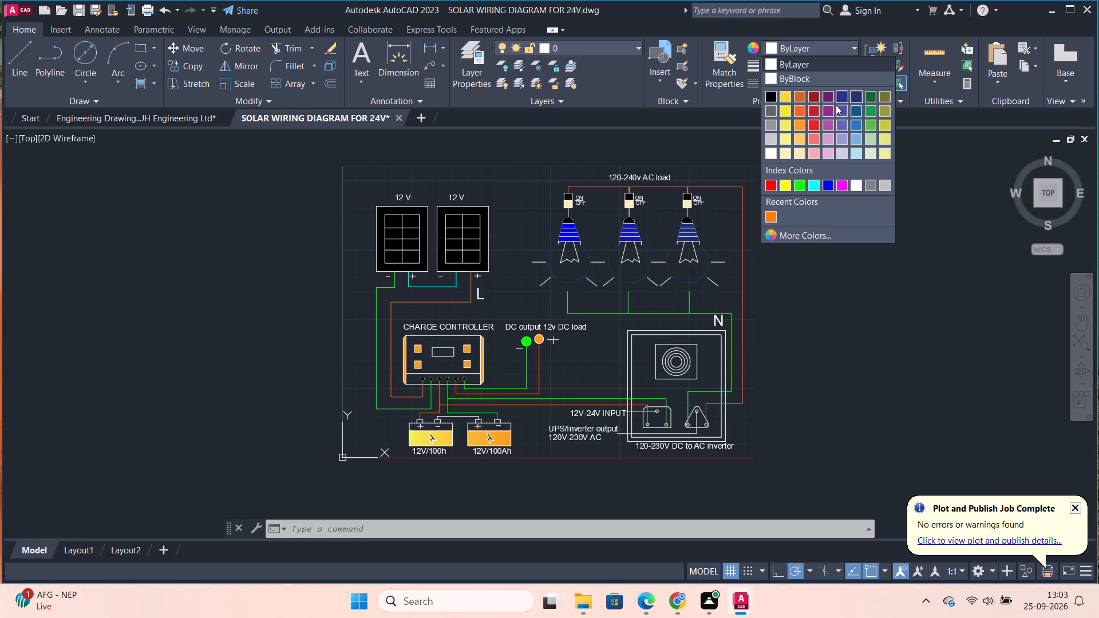
click(781, 114)
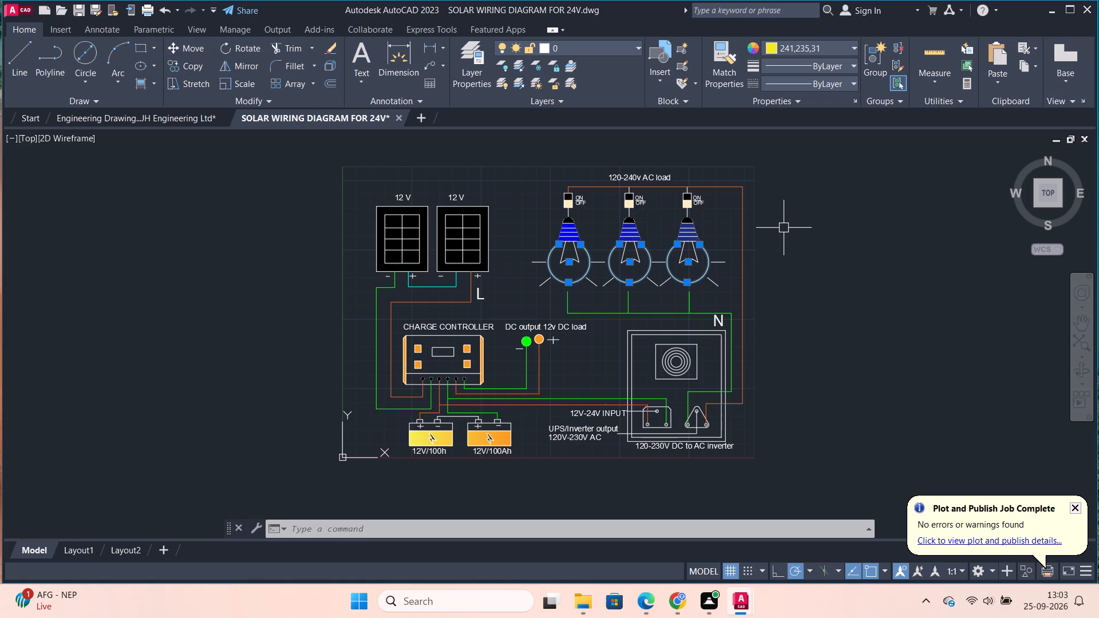
scroll(794, 271, up, 1)
scroll(714, 274, up, 2)
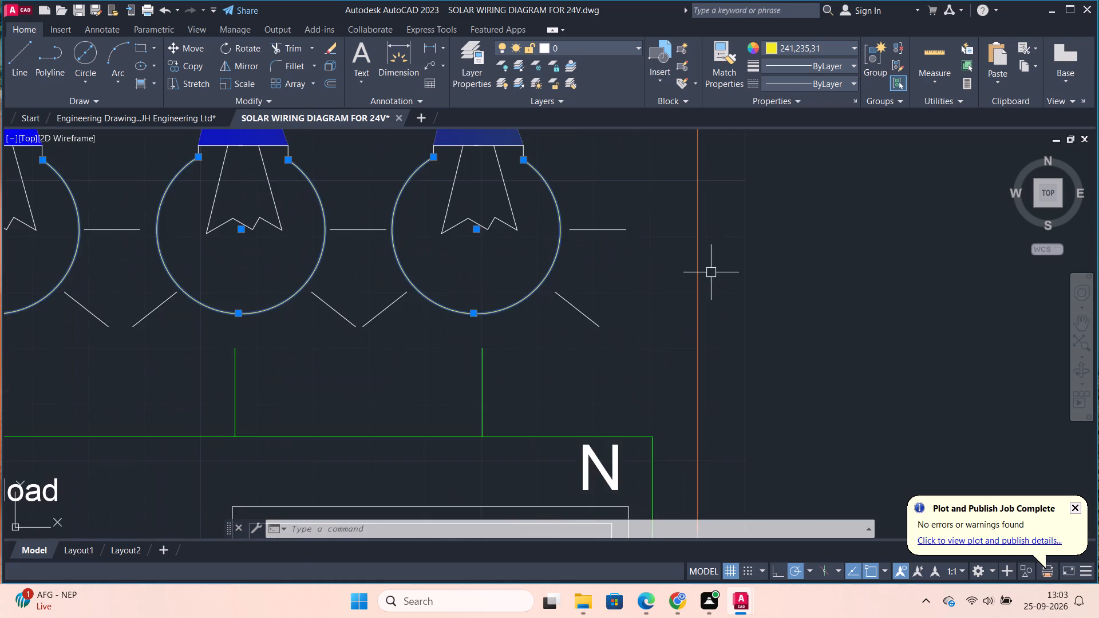
scroll(679, 264, down, 3)
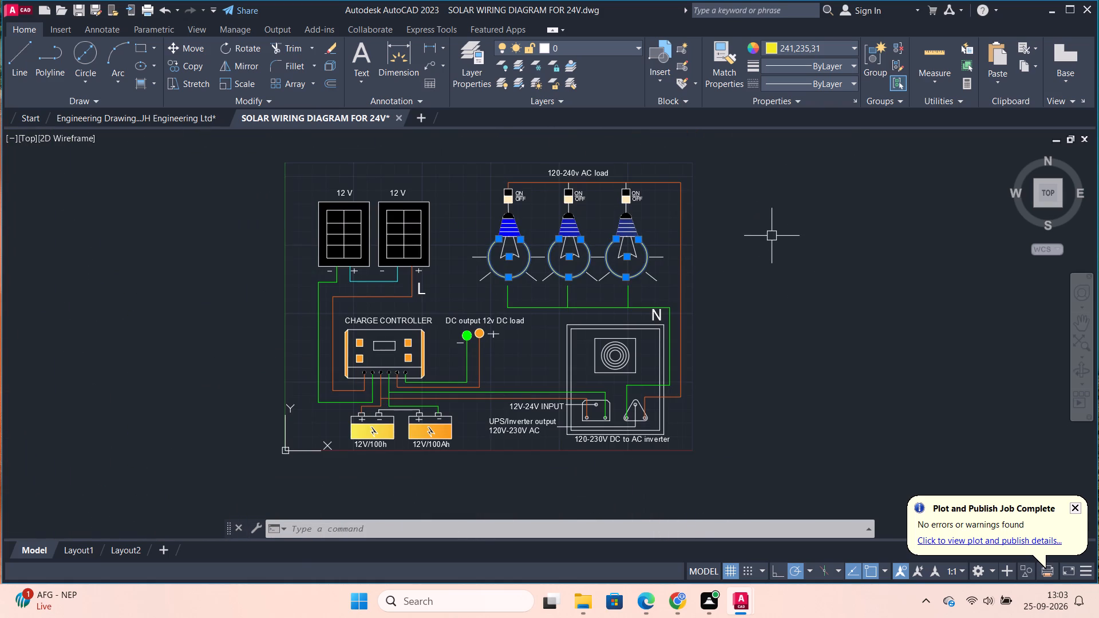
click(466, 278)
key(Escape)
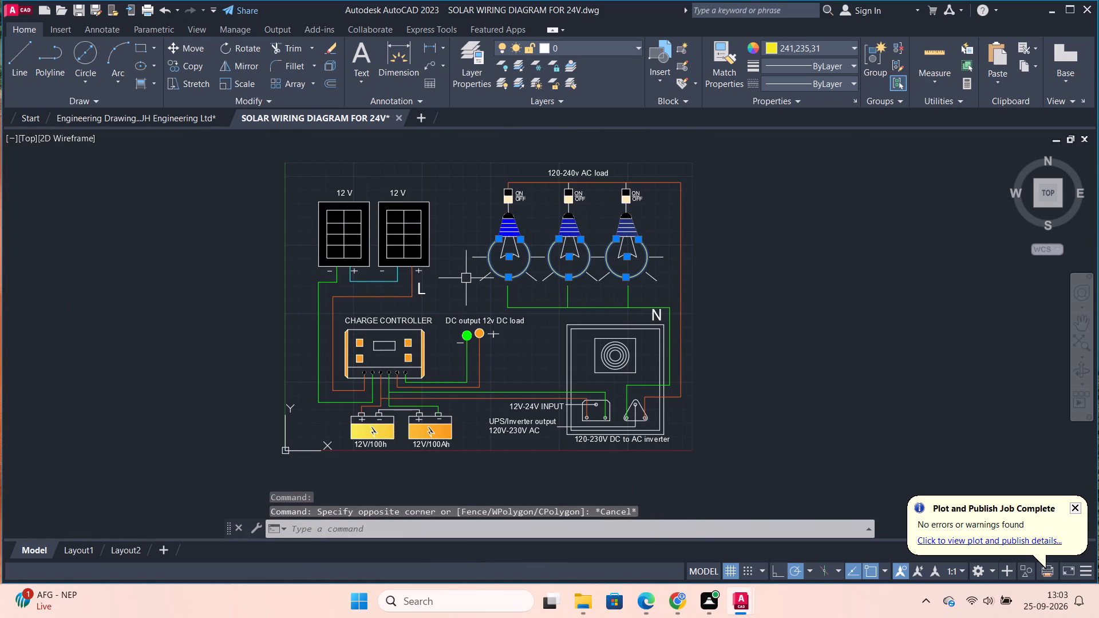
key(Escape)
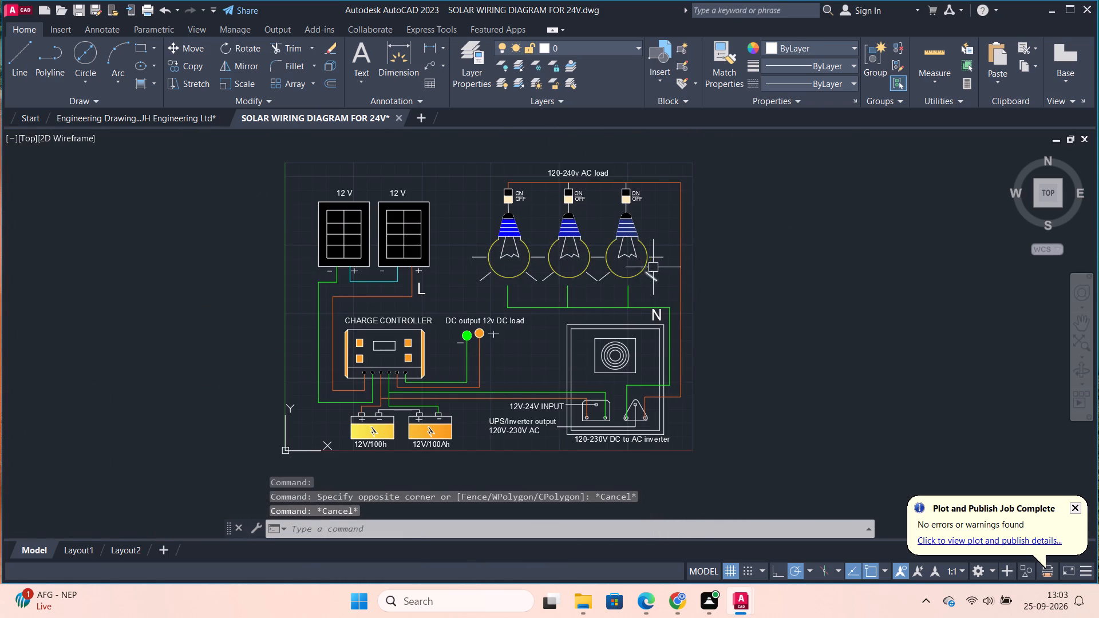
Fill the inverter's inner panel areas around the fan and sockets with a light green gradient, both colours 175,217,170.
scroll(648, 264, up, 1)
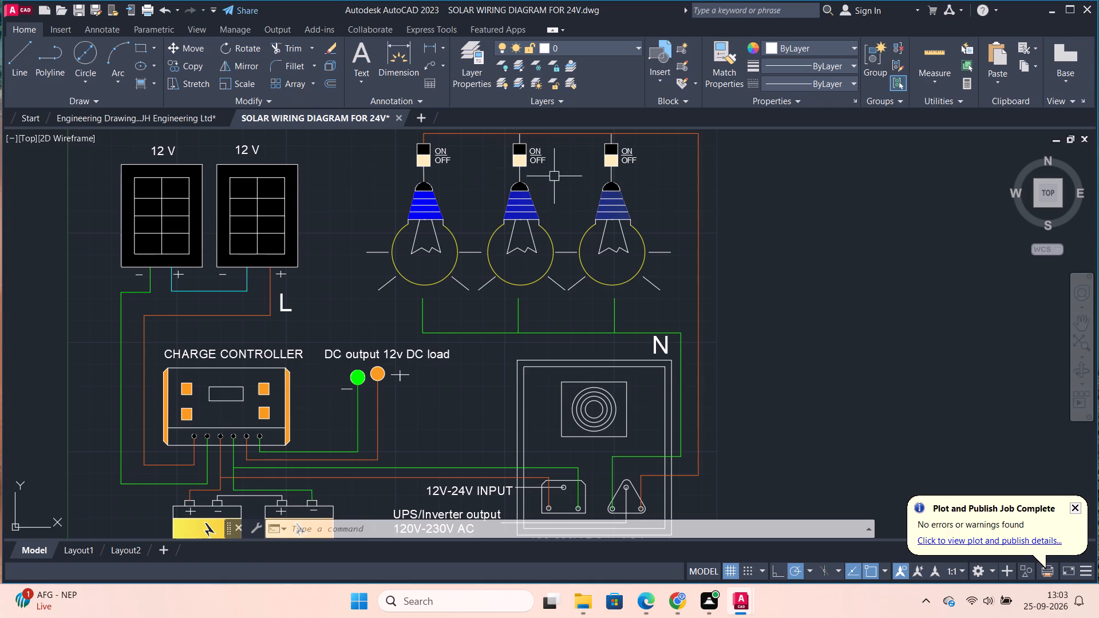
middle_drag(750, 264, 763, 234)
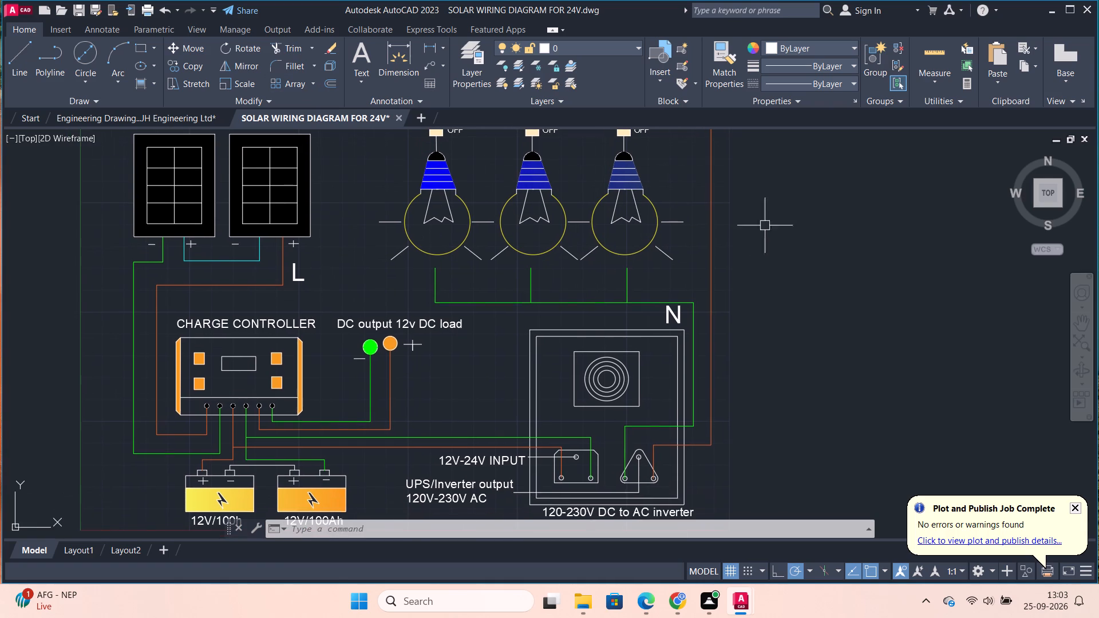
middle_drag(708, 418, 711, 348)
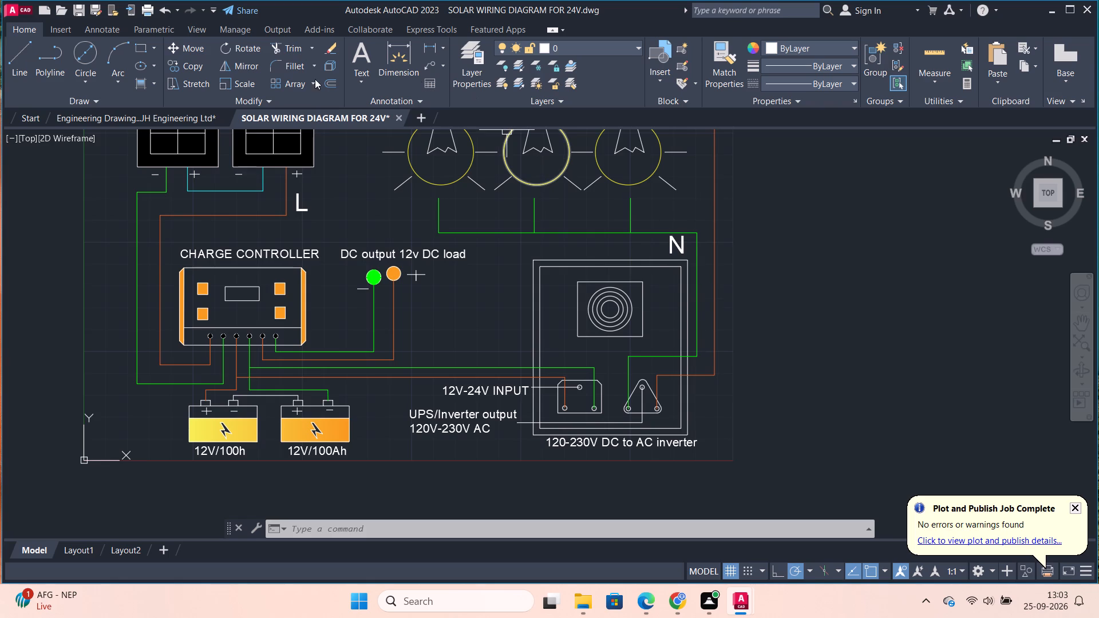
click(139, 86)
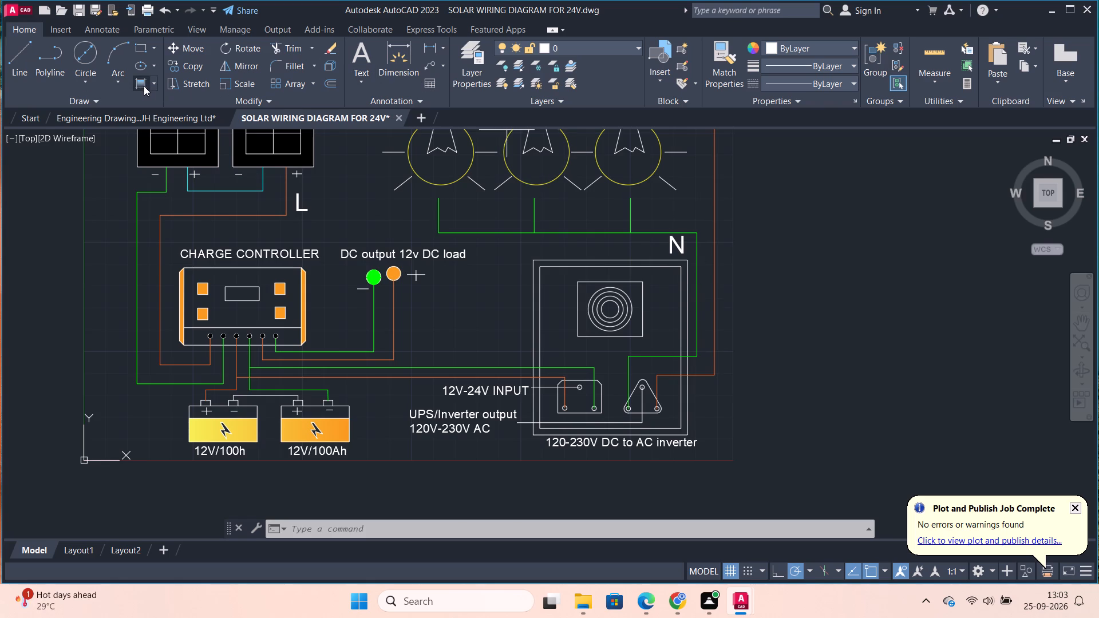
click(452, 62)
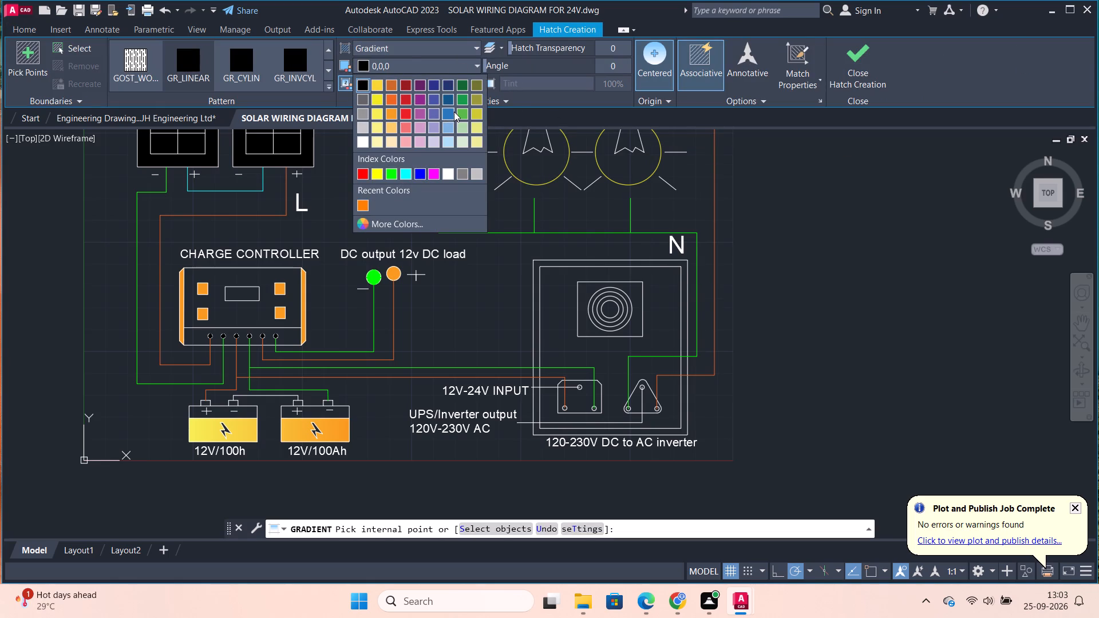
click(454, 112)
click(458, 67)
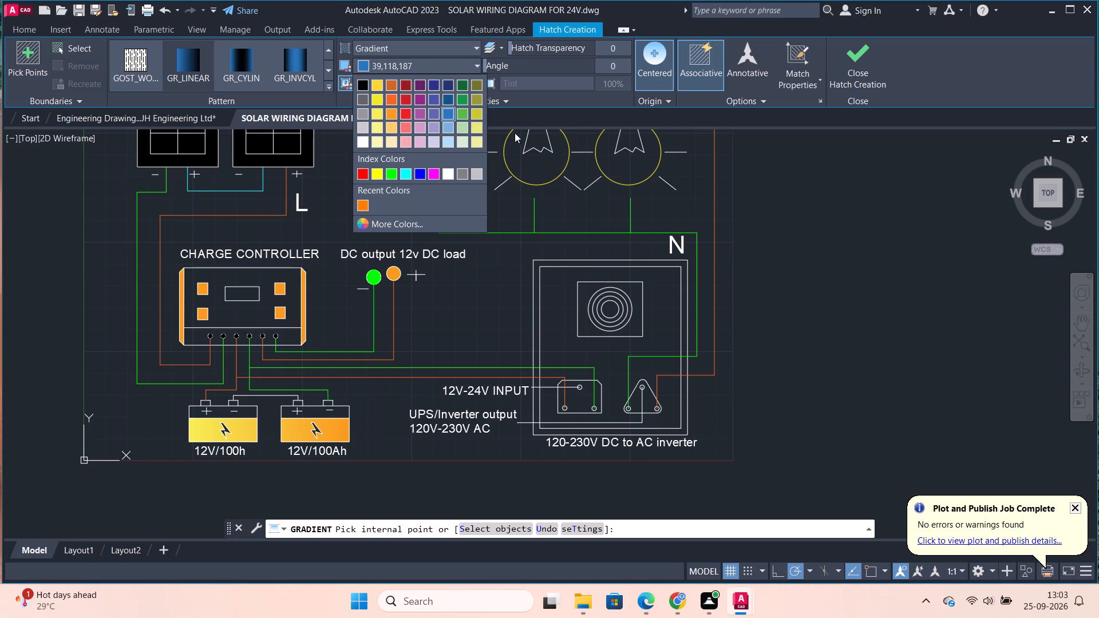
click(458, 125)
click(423, 91)
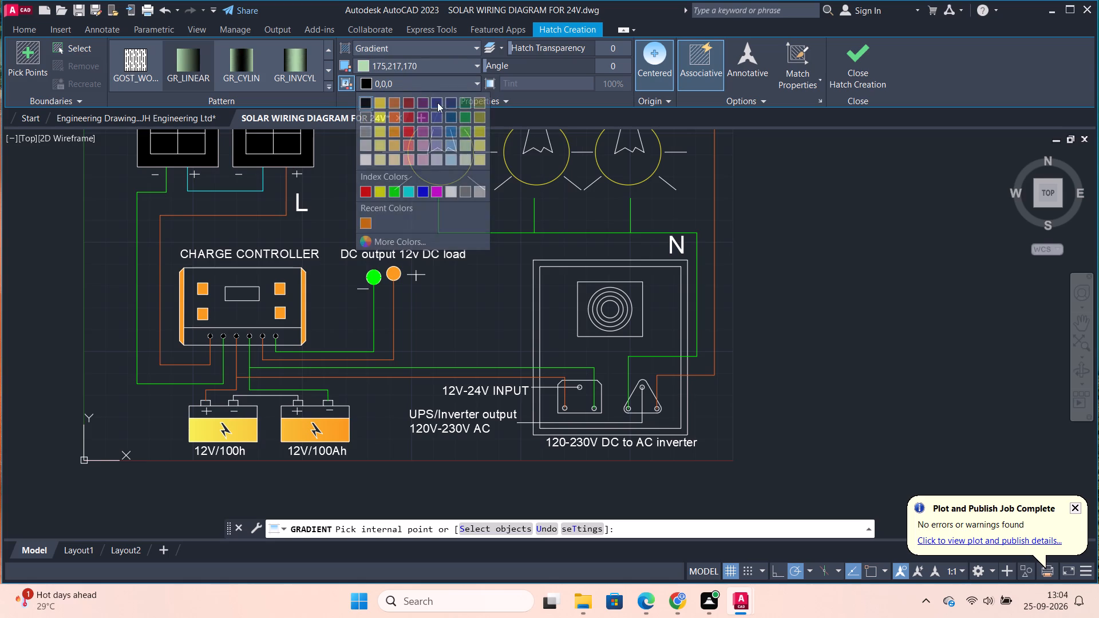
click(461, 145)
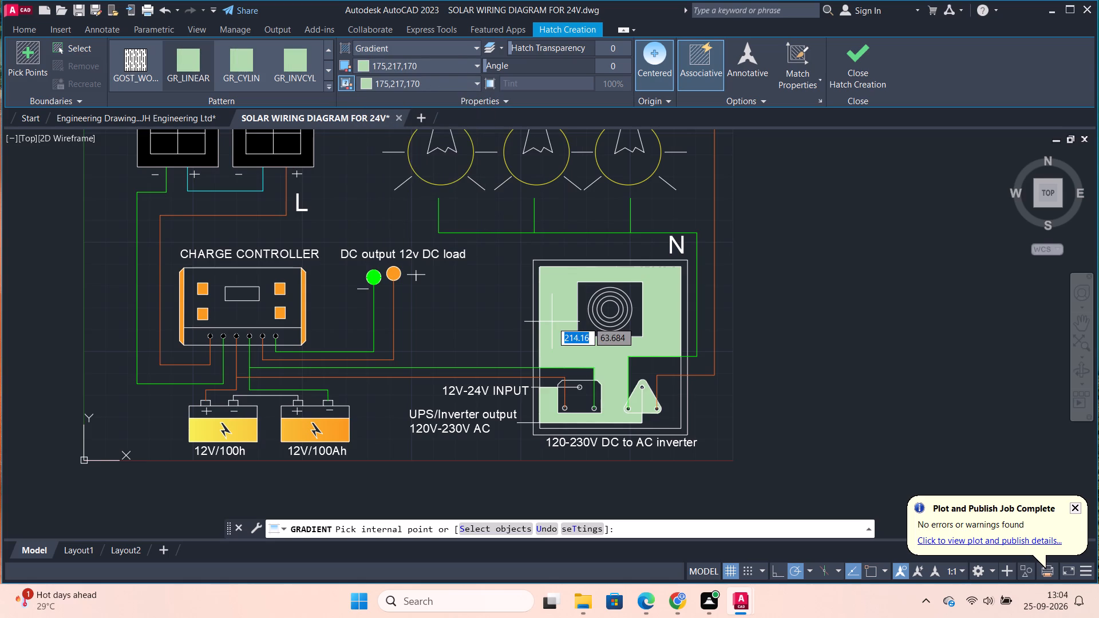
click(552, 322)
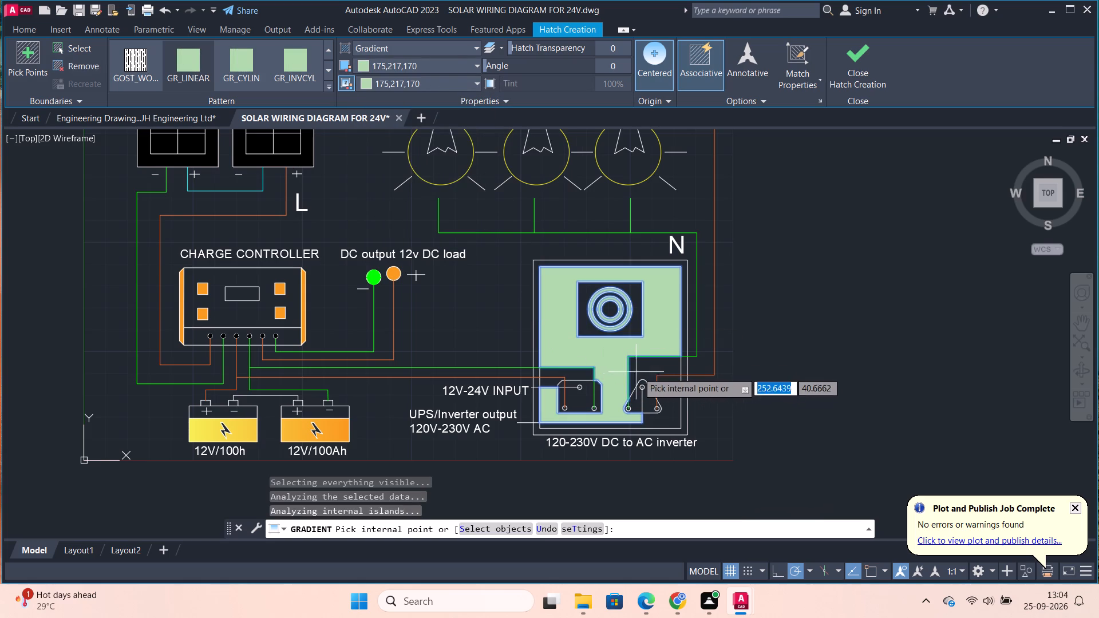
click(638, 371)
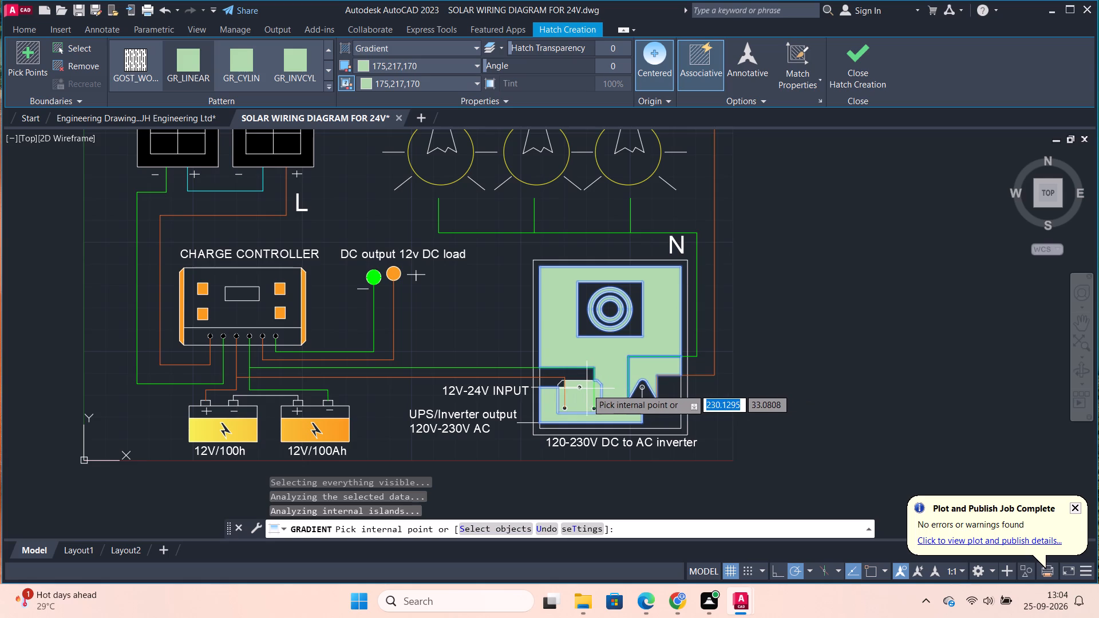
click(582, 376)
click(671, 397)
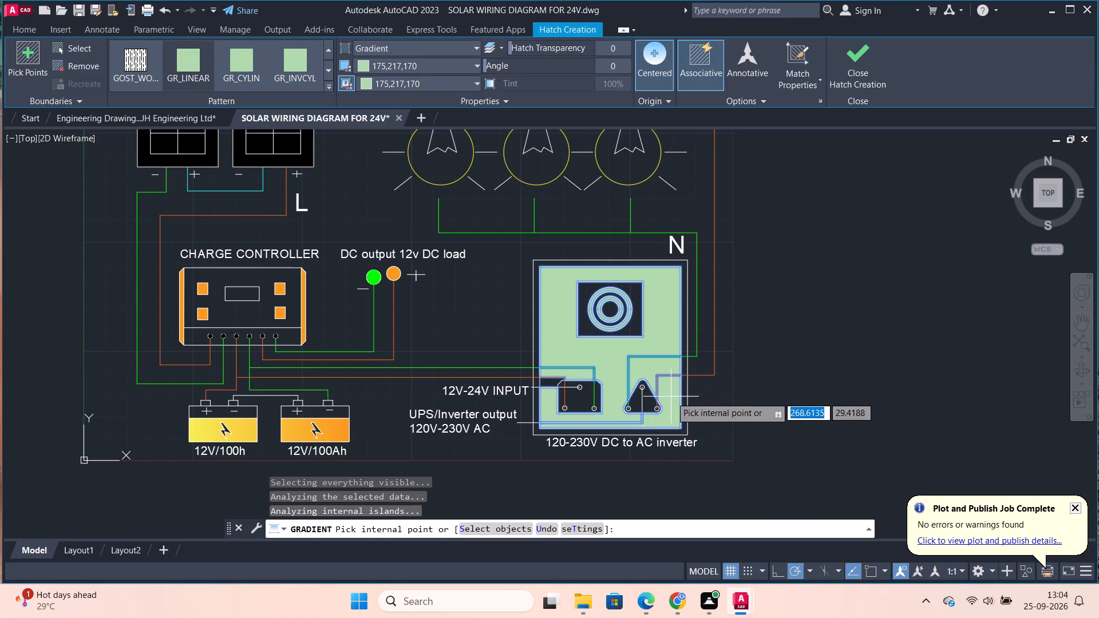
click(548, 386)
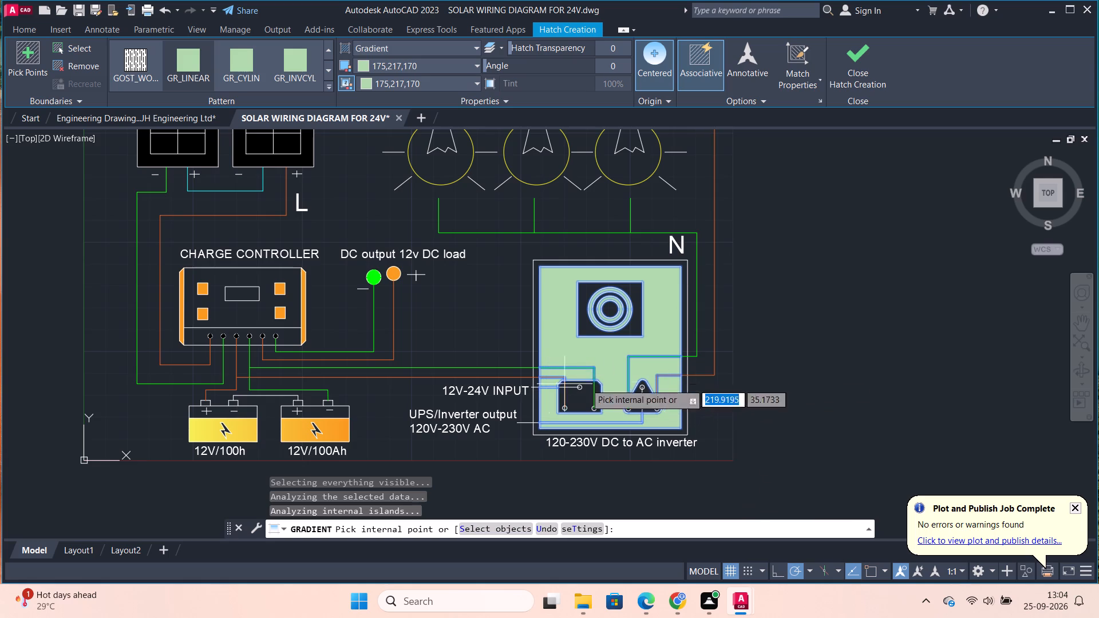
click(854, 75)
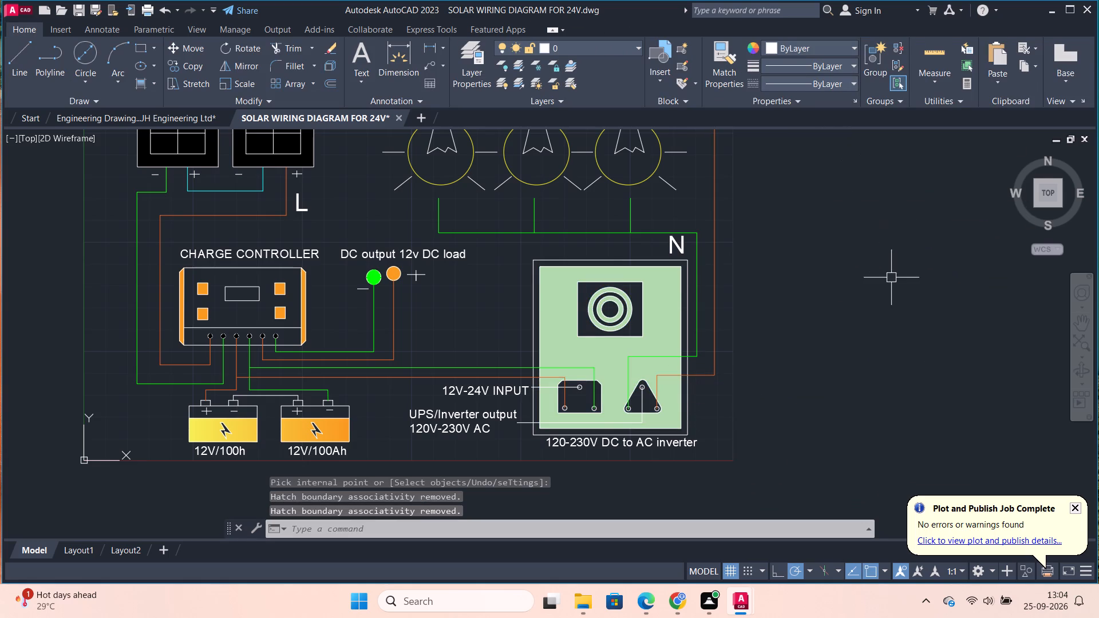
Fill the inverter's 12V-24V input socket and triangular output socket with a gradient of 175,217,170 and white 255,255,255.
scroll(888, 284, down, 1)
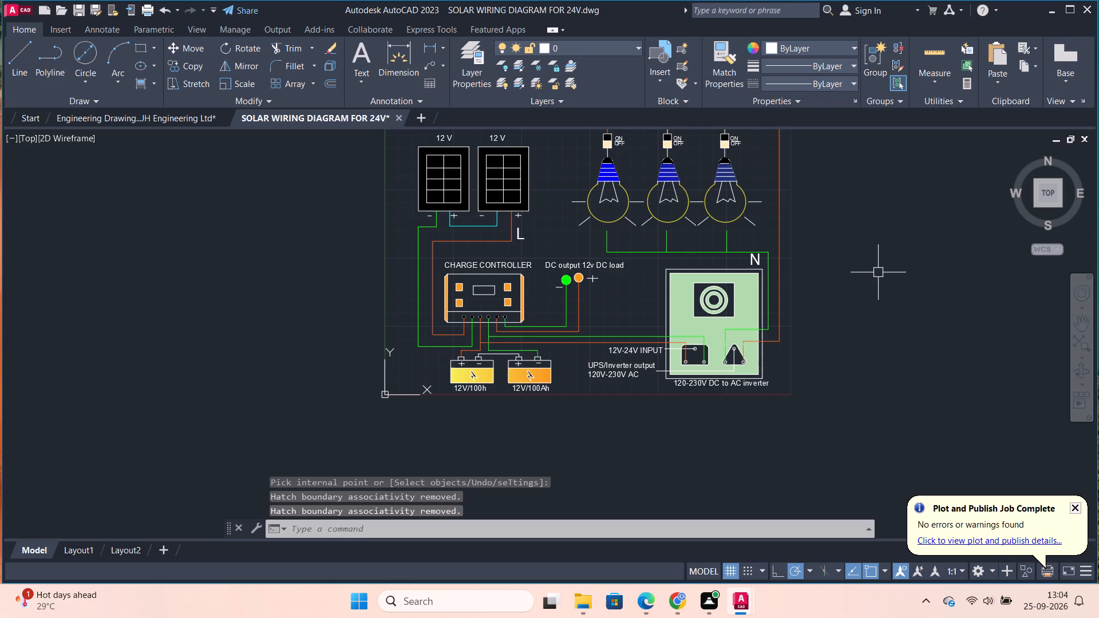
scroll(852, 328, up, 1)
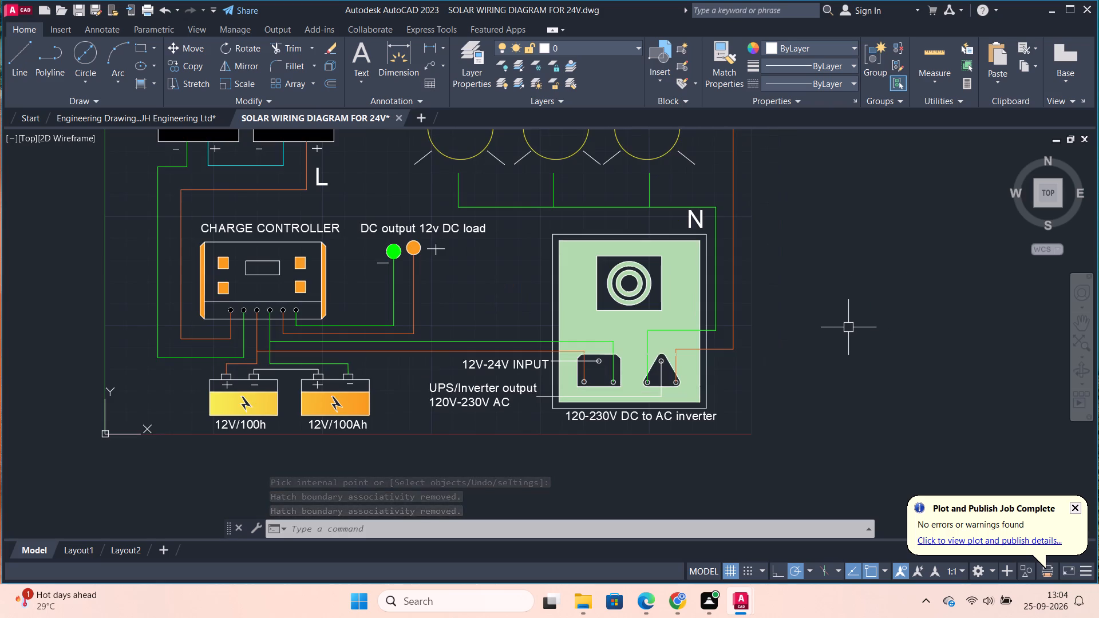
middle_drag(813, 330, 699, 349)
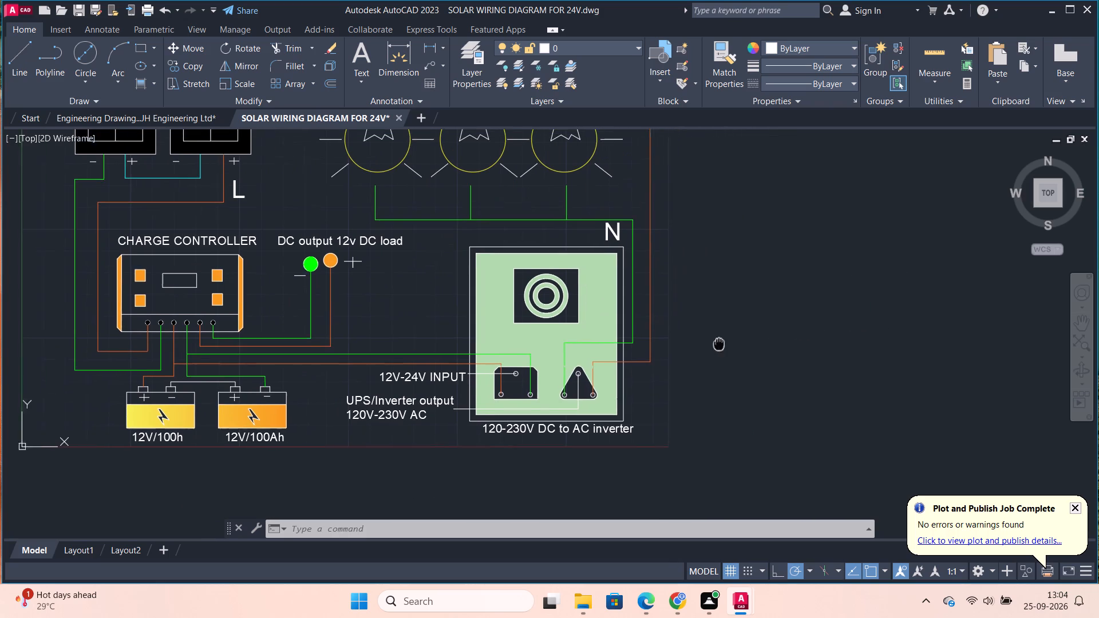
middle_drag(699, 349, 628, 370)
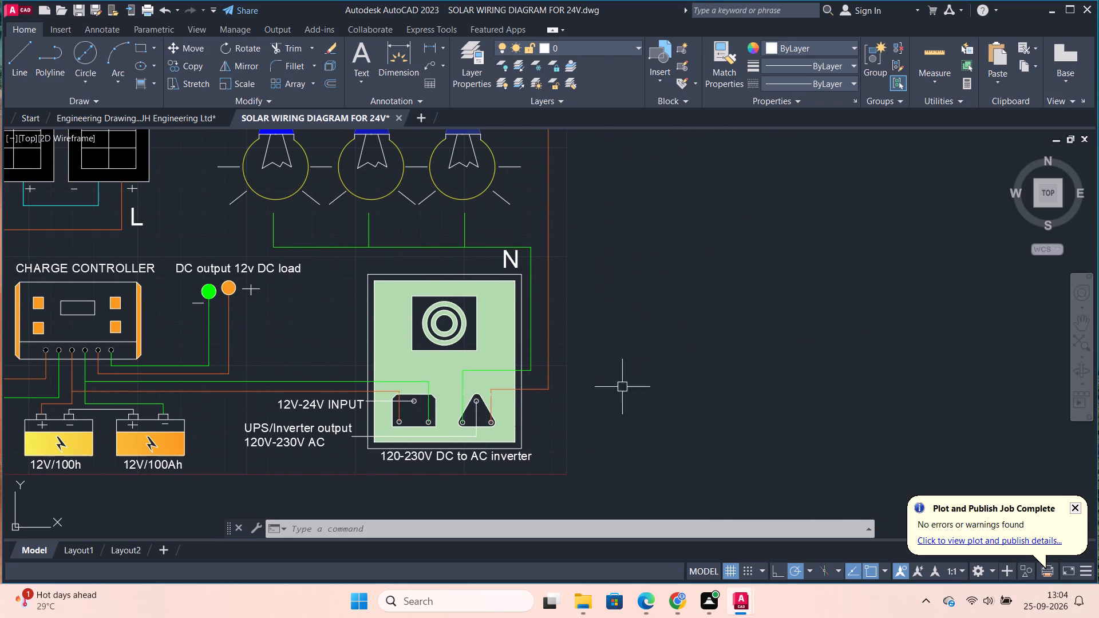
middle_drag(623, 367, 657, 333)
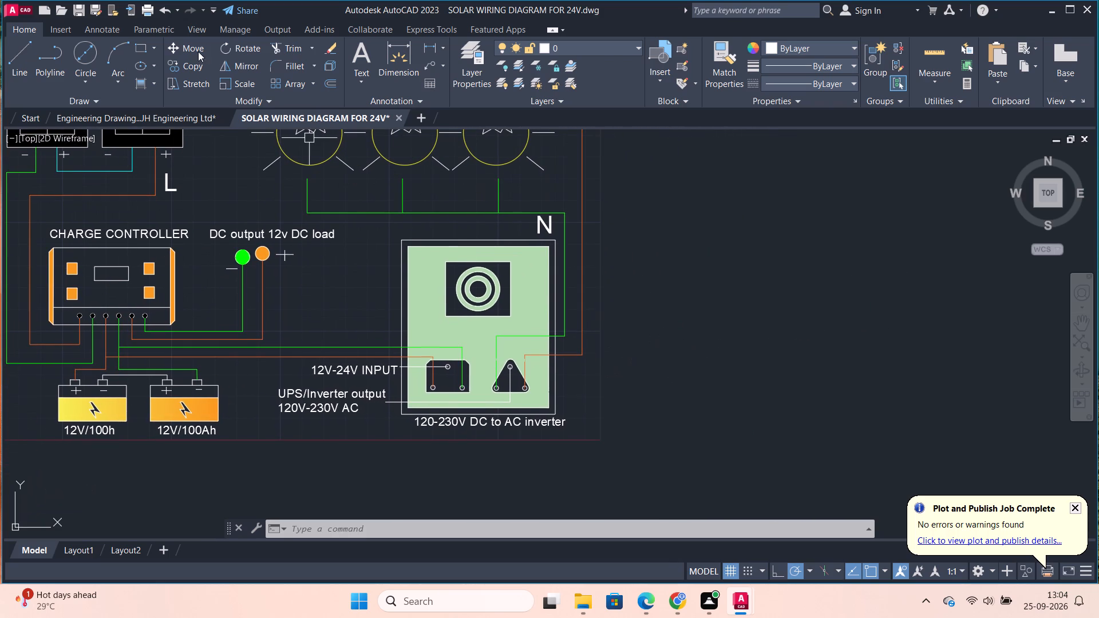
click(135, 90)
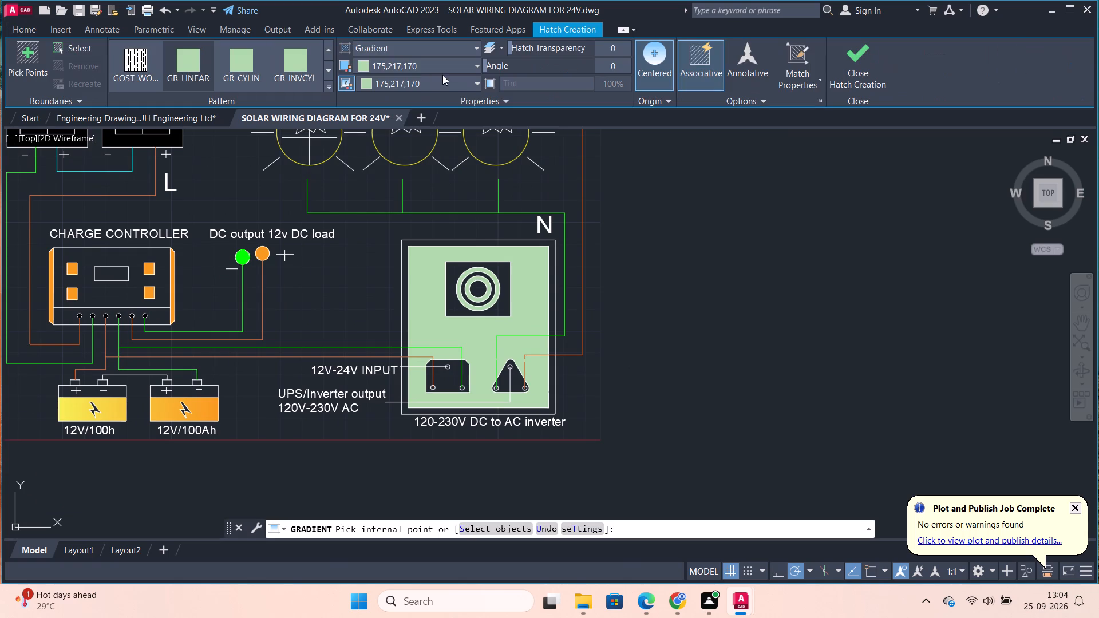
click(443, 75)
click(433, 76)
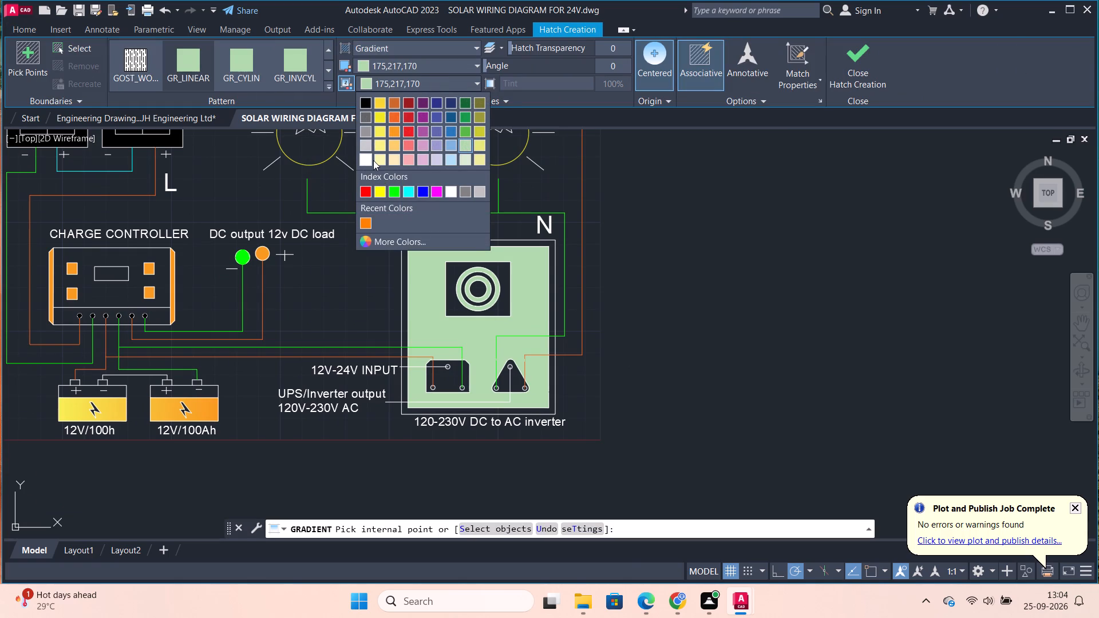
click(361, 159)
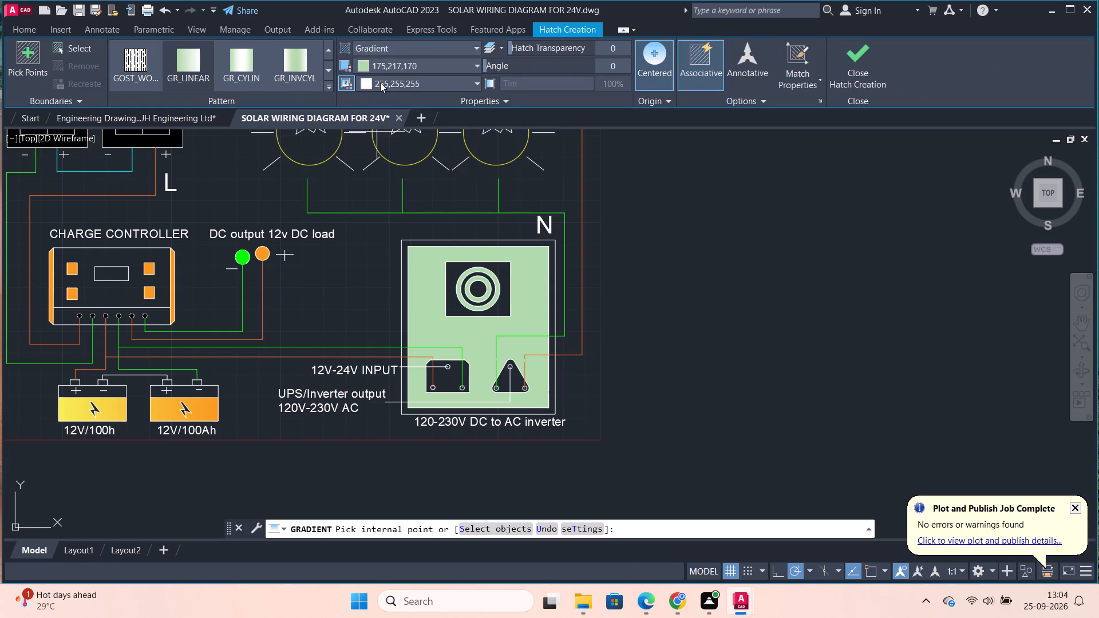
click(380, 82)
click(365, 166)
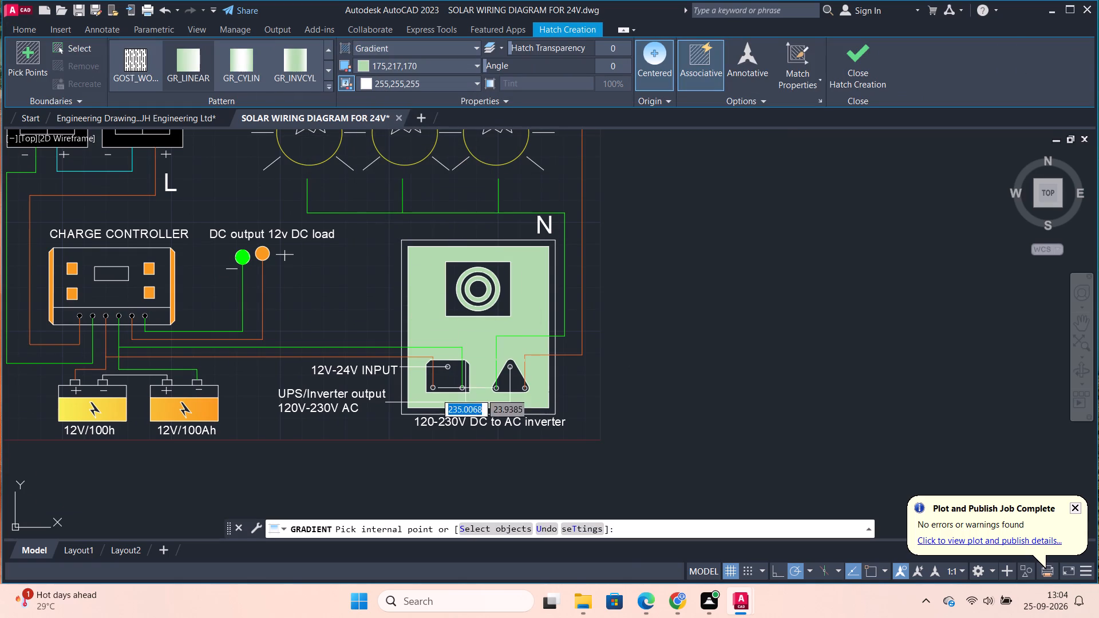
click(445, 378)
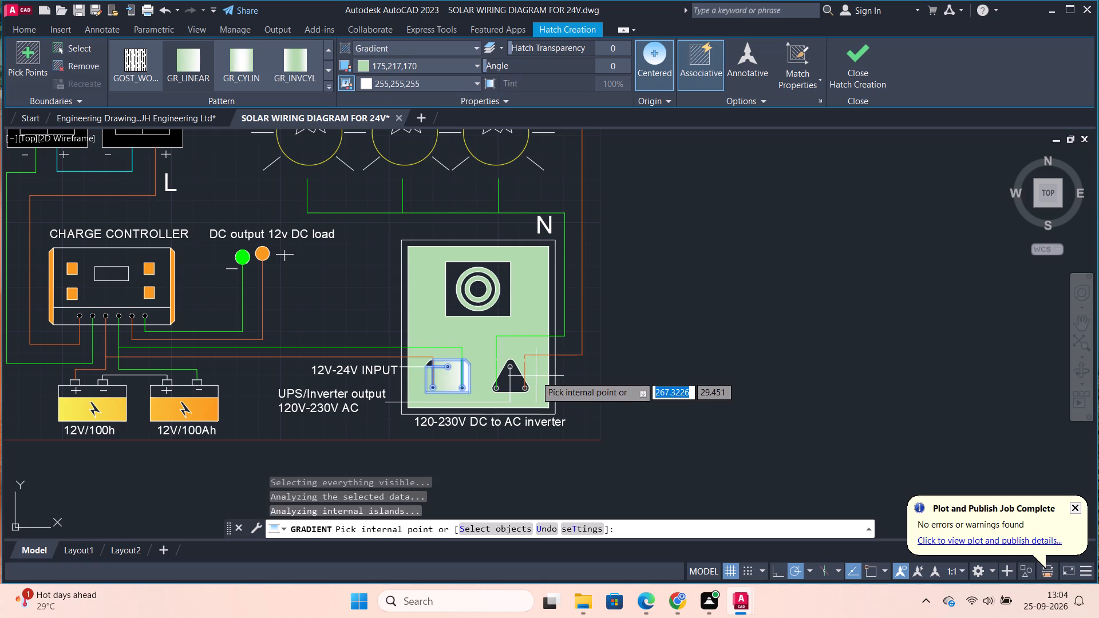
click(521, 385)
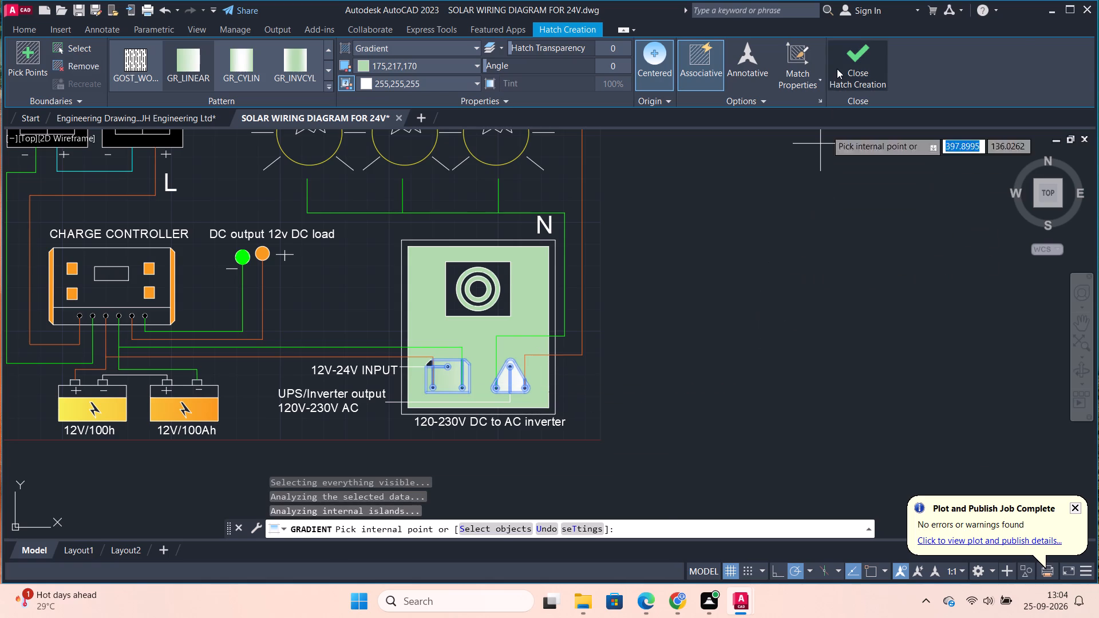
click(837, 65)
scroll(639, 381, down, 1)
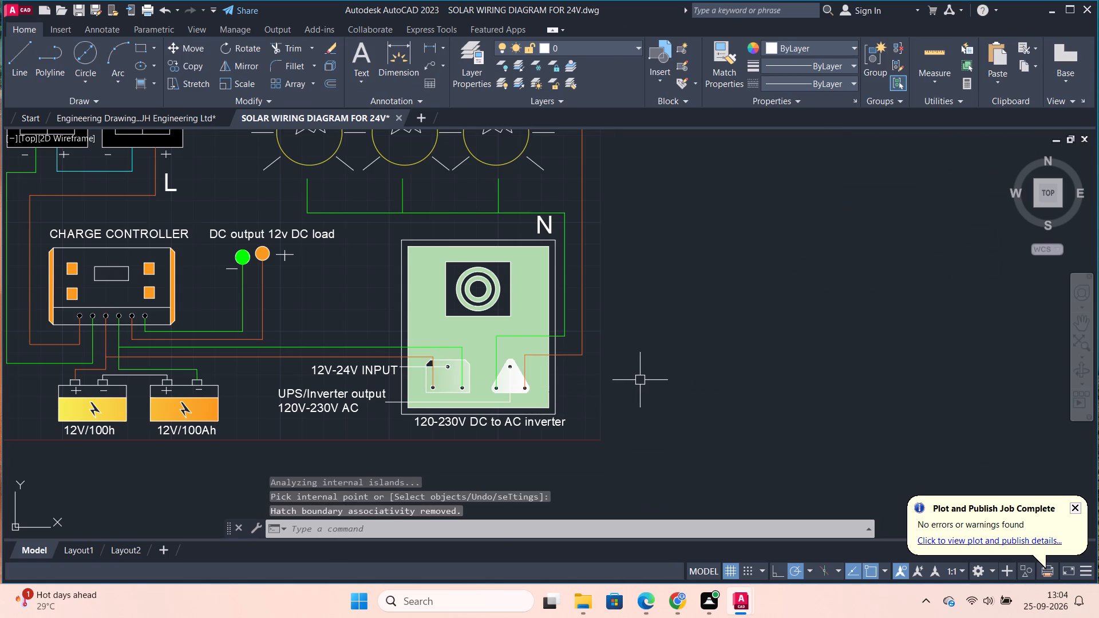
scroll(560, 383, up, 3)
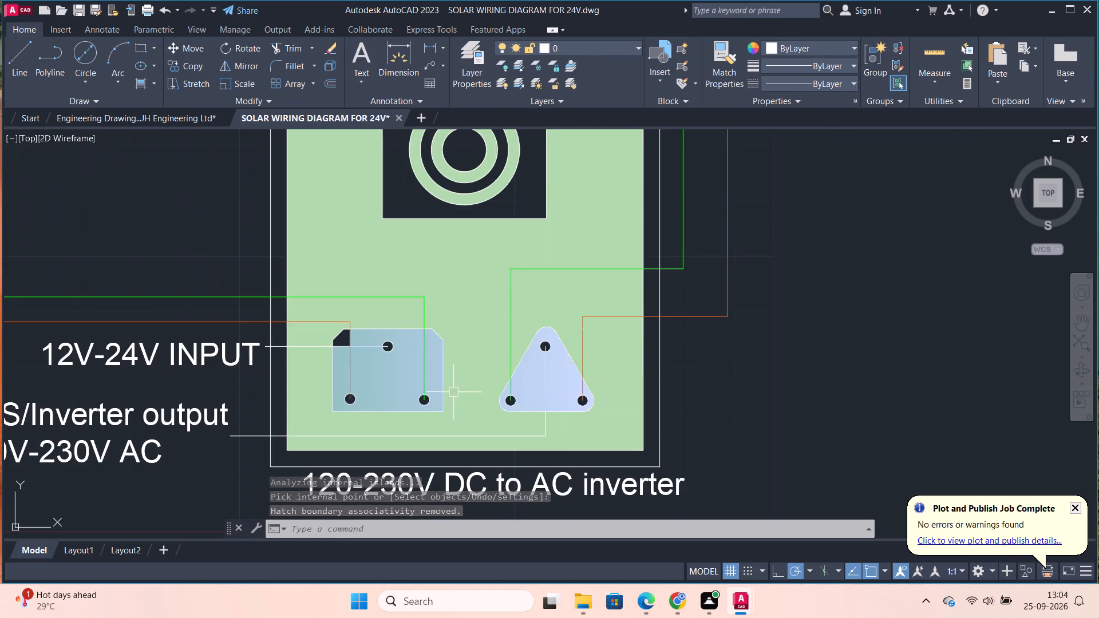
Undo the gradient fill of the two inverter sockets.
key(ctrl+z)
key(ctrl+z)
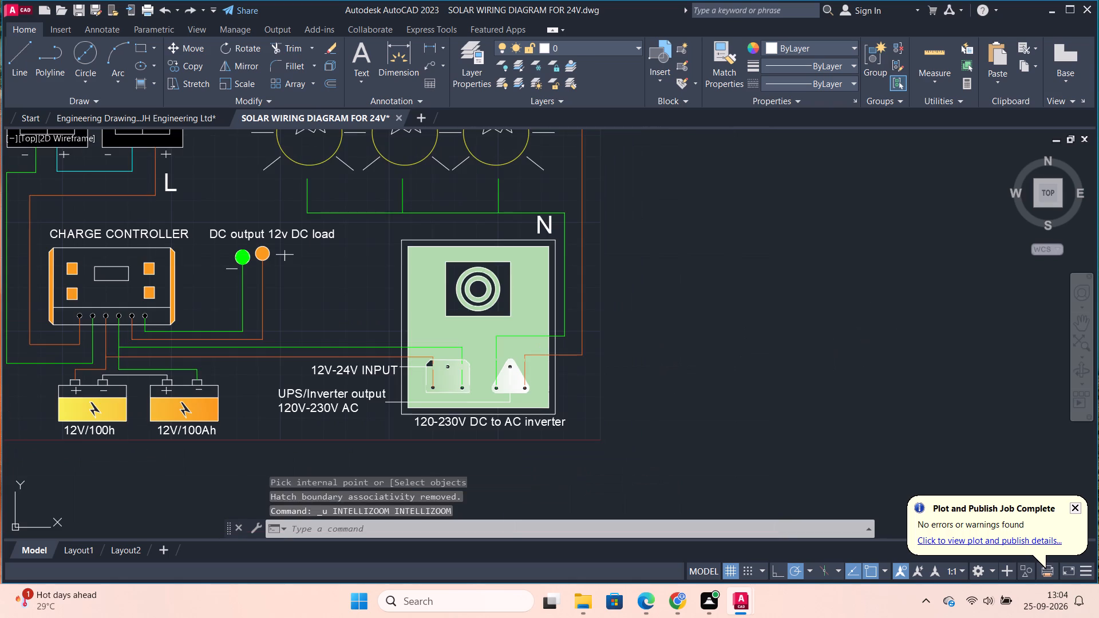
Save the solar wiring diagram drawing.
scroll(756, 343, down, 2)
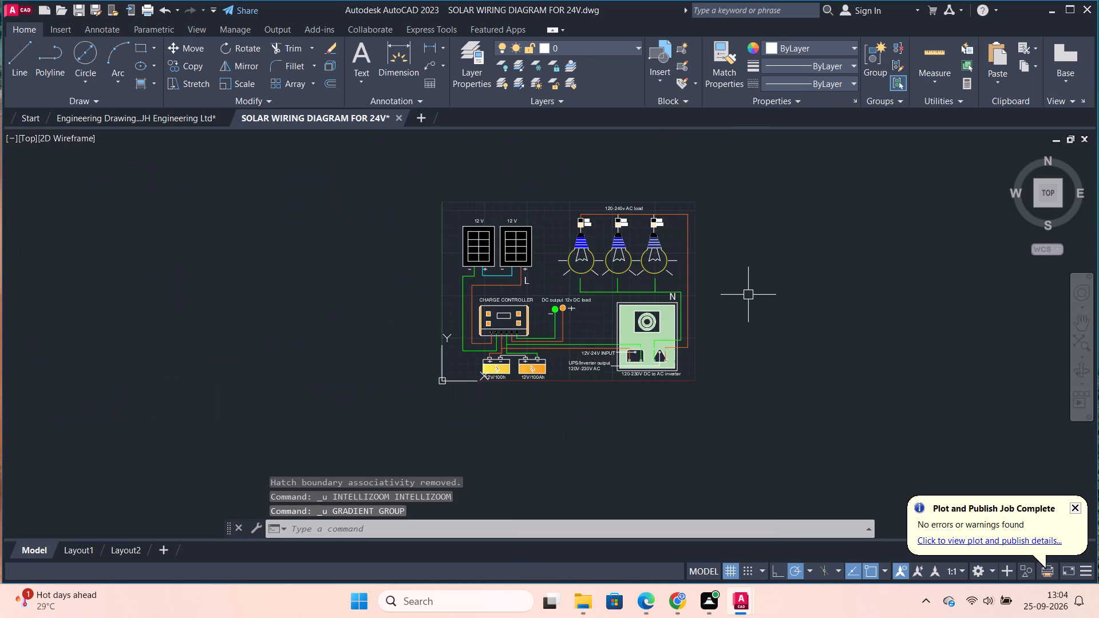
scroll(655, 252, up, 1)
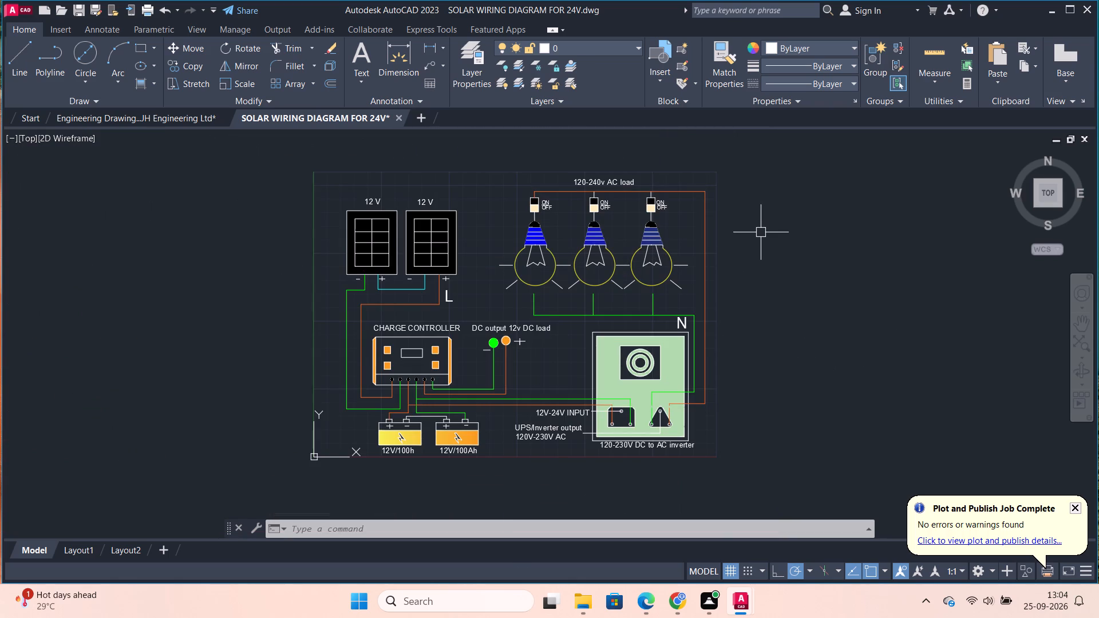
click(784, 296)
click(784, 296)
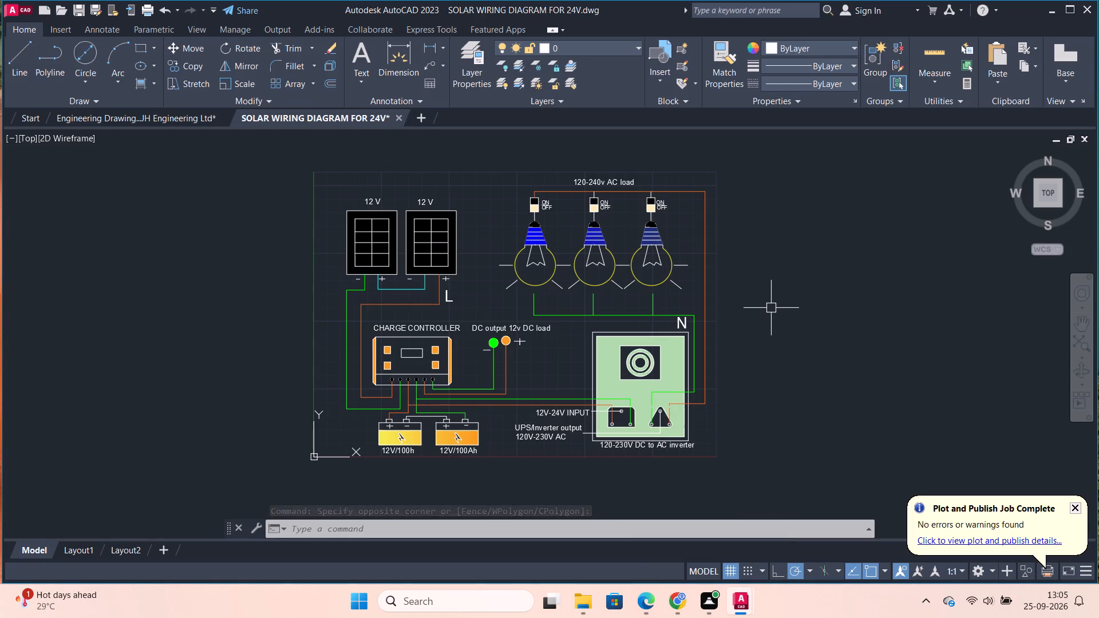
key(ctrl+s)
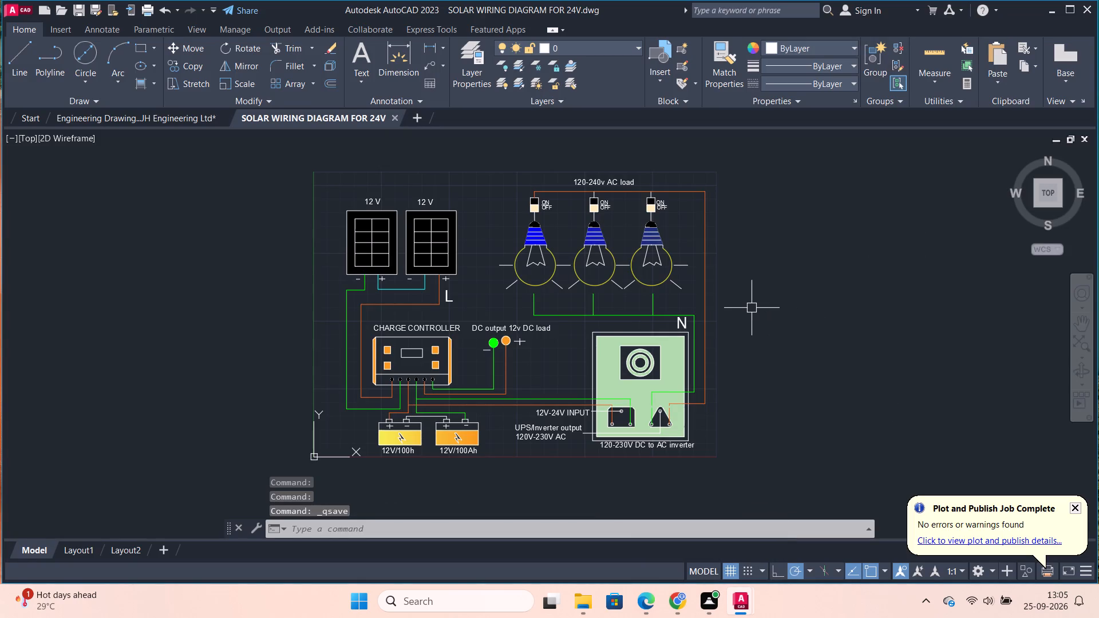
Turn off log file recording with LOGFILEOFF and save the drawing again.
text(LOG)
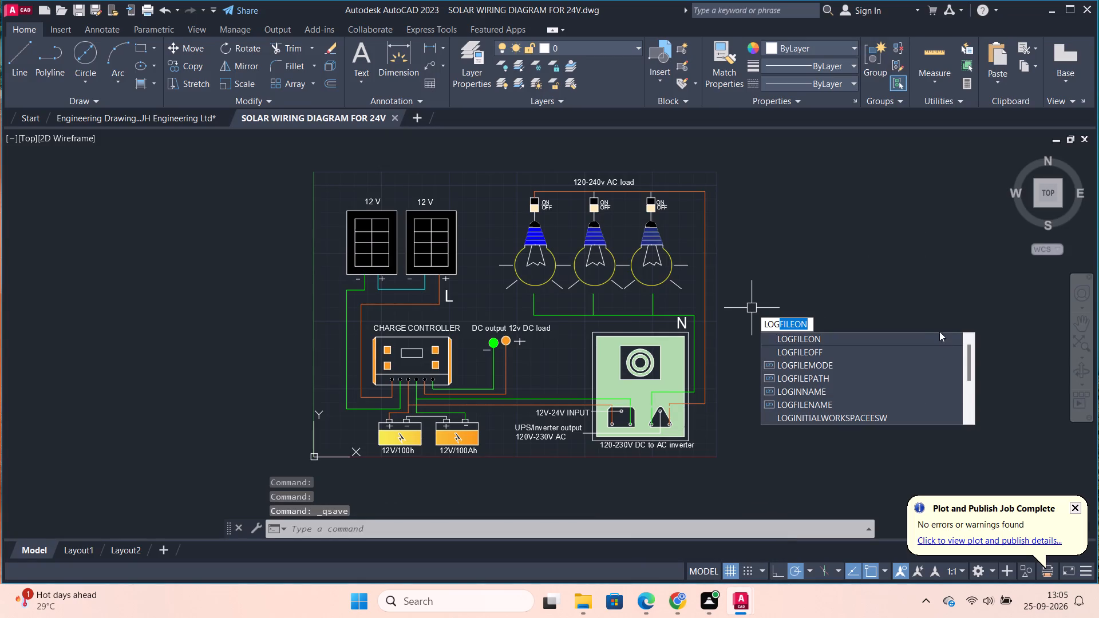
click(797, 349)
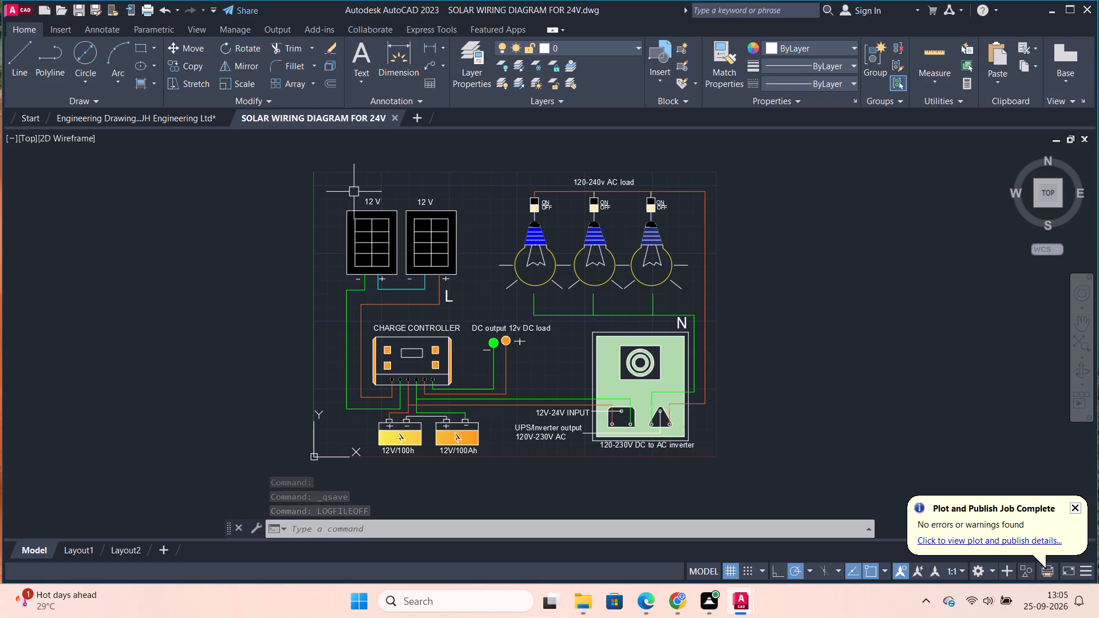
key(ctrl+s)
Start a plot using DWG To PDF.pc3 with ISO full bleed A4 (297.00 x 210.00 MM) paper.
text(PLOT)
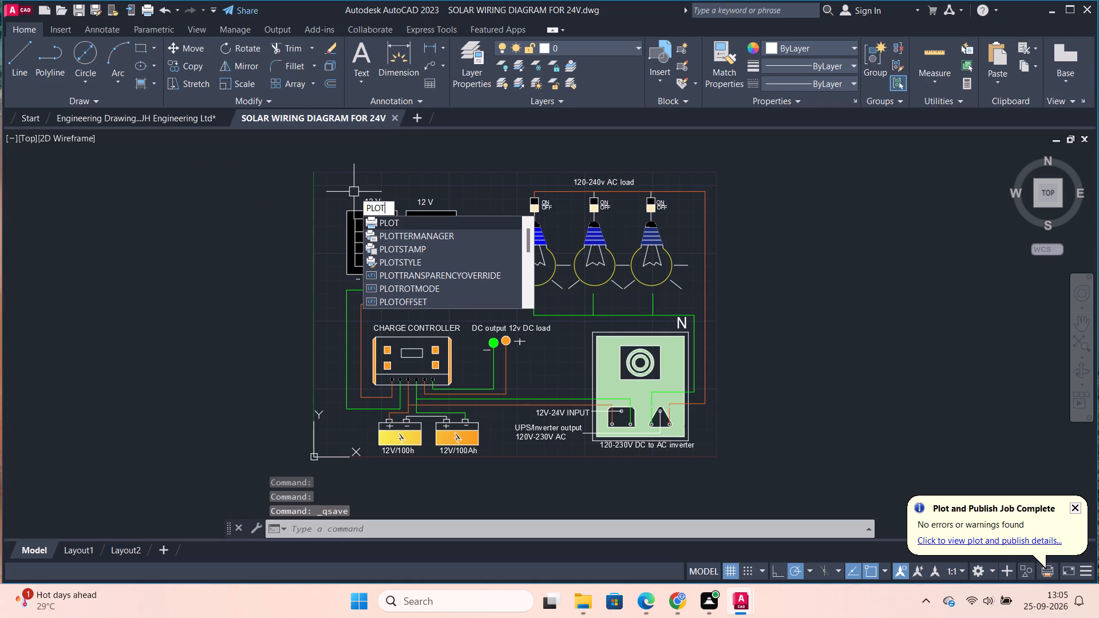
click(396, 217)
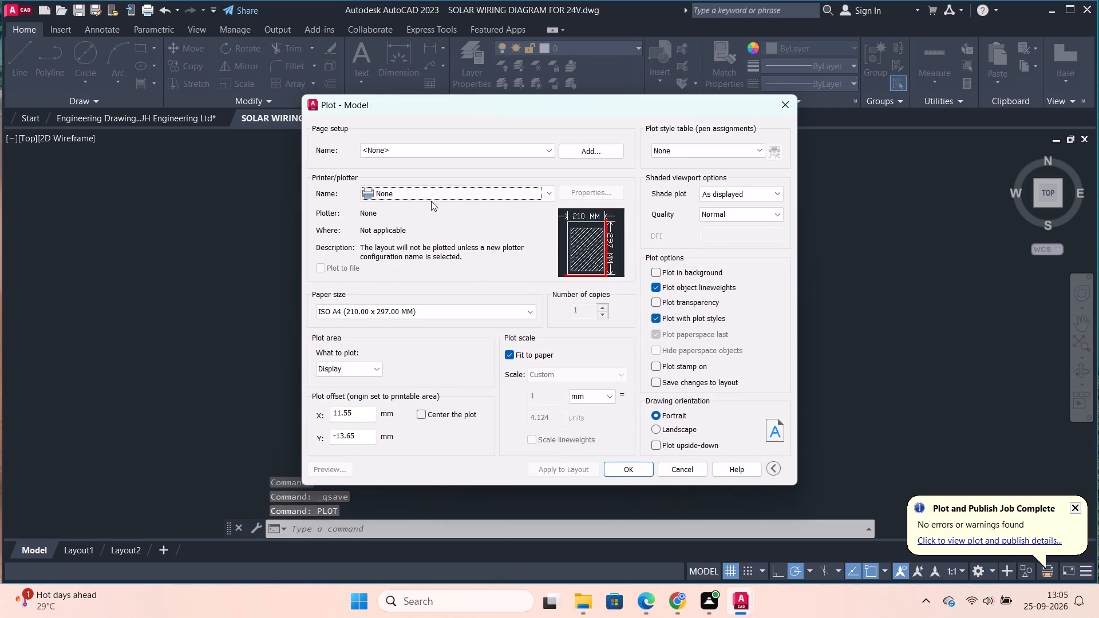
click(467, 188)
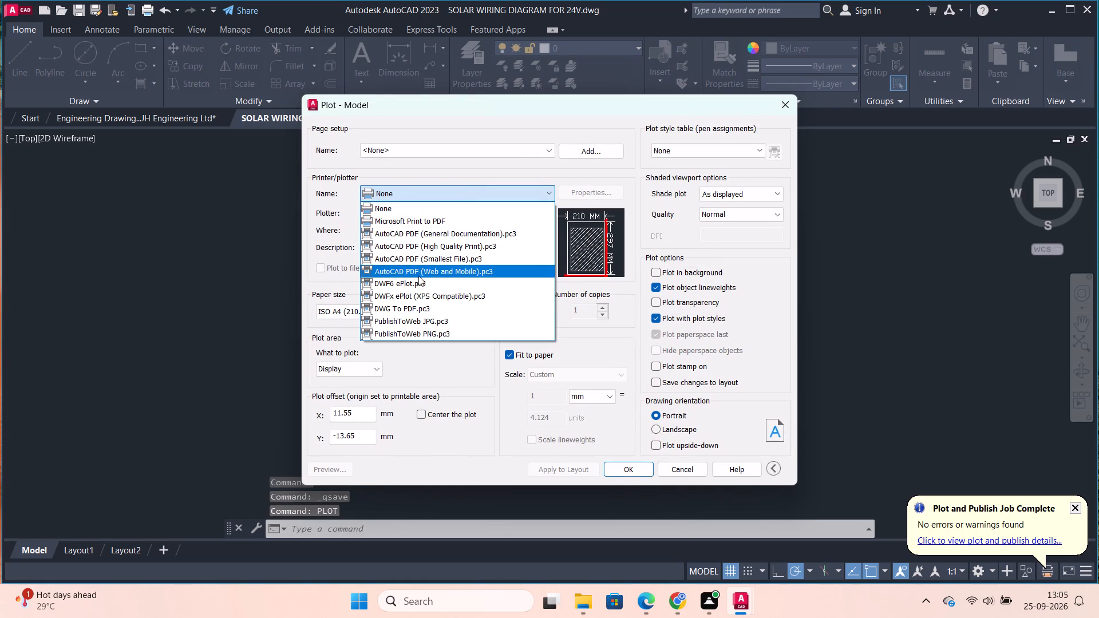
click(418, 307)
click(410, 310)
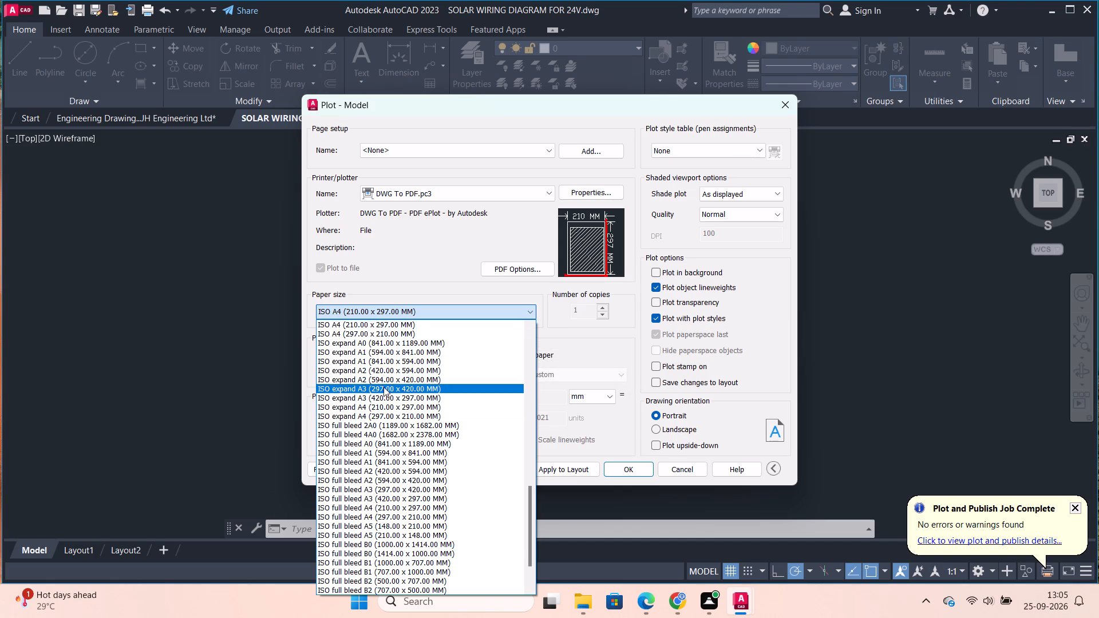
click(375, 513)
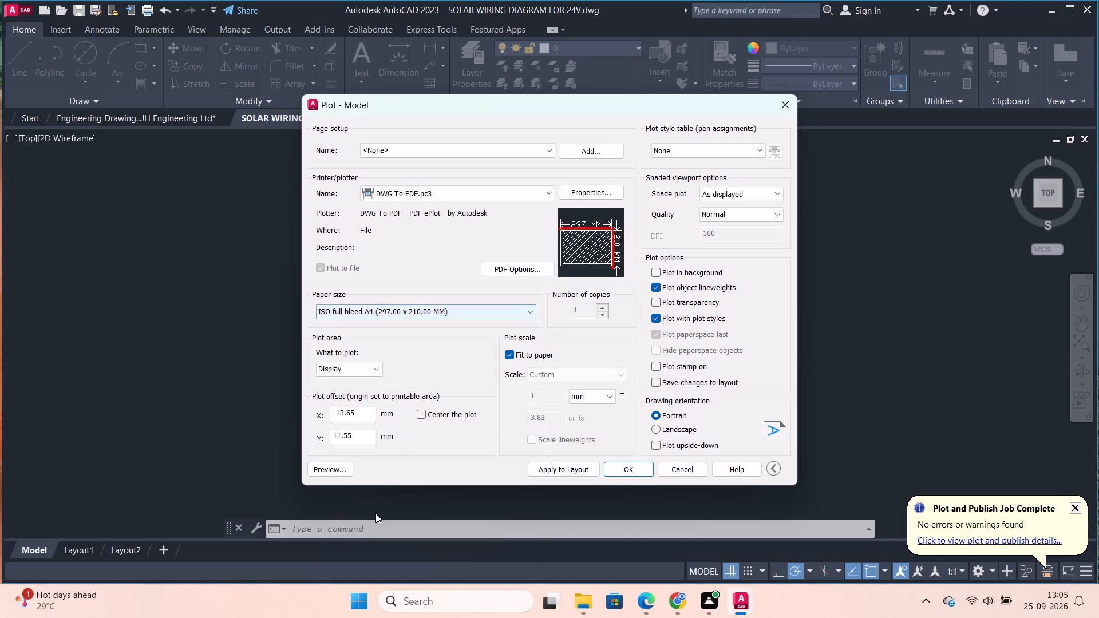
Set the plot area to a window spanning the drawing limits around the whole diagram, in landscape orientation.
click(374, 370)
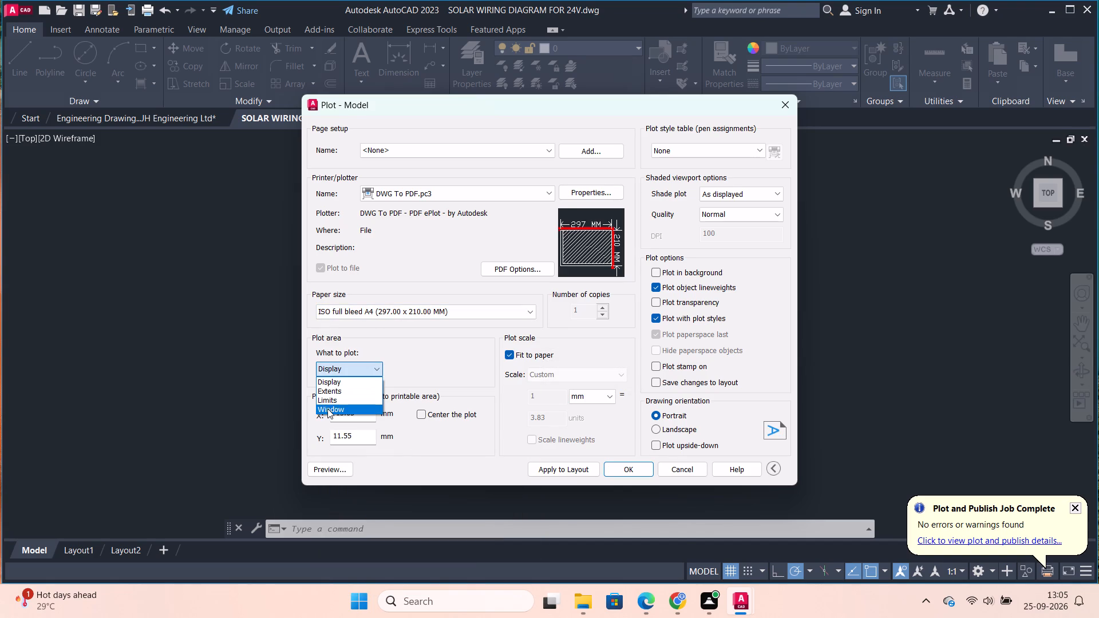
click(327, 409)
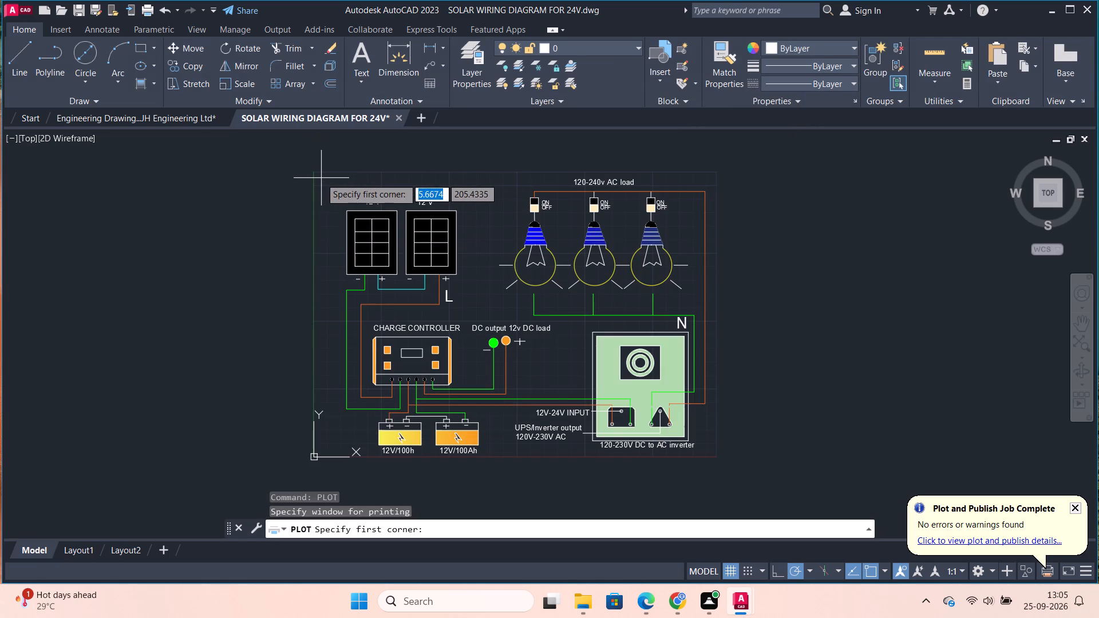
scroll(324, 177, up, 2)
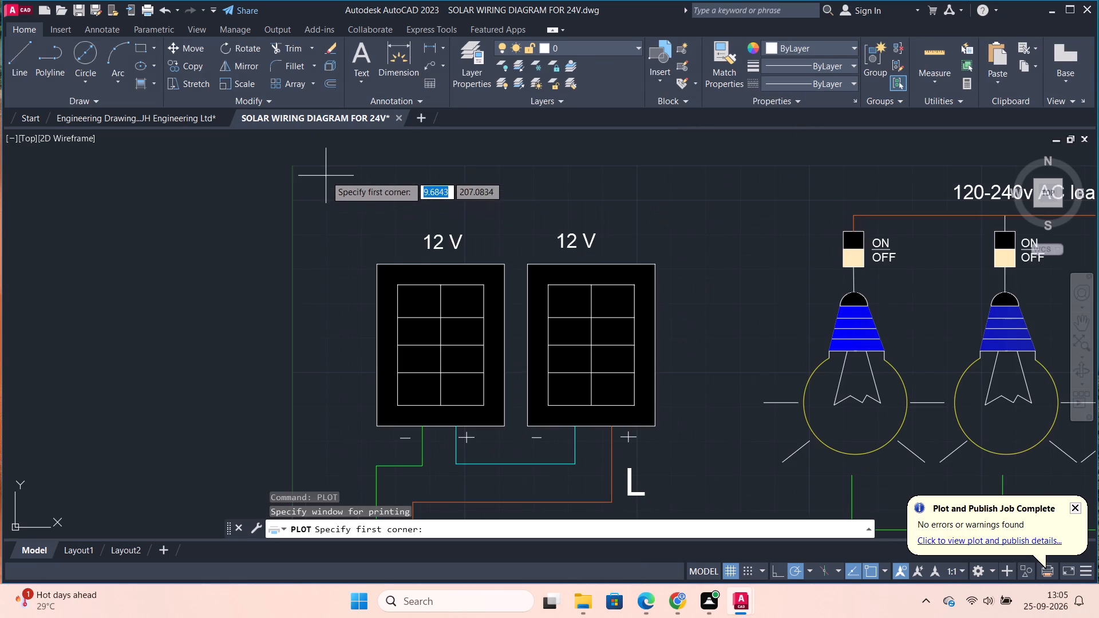
click(292, 168)
scroll(447, 279, down, 2)
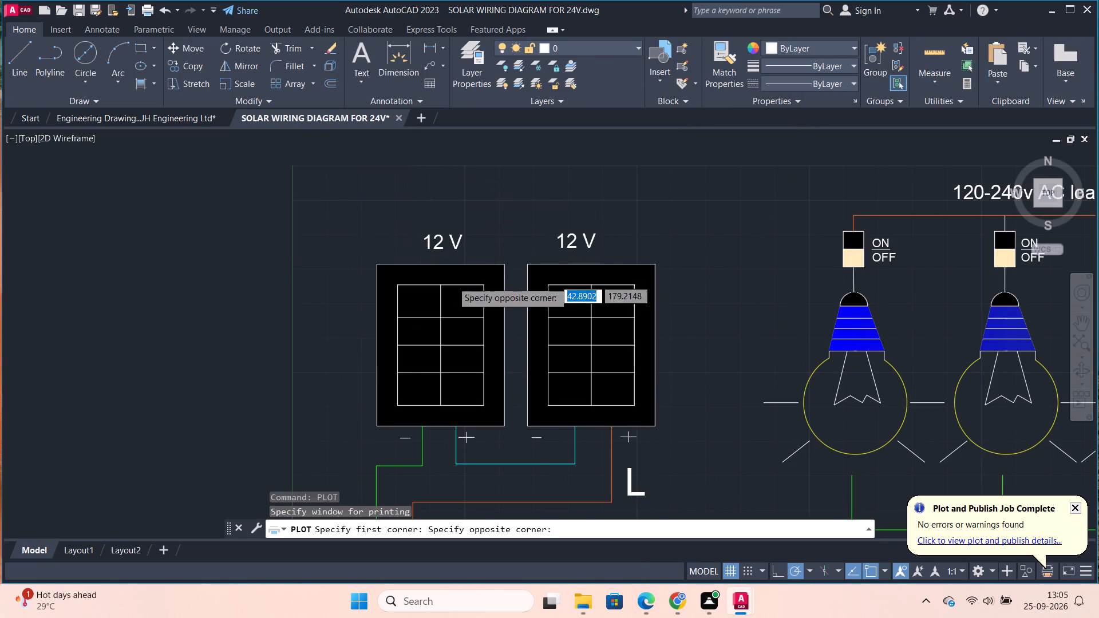
scroll(577, 355, down, 2)
scroll(694, 432, up, 2)
scroll(618, 426, up, 2)
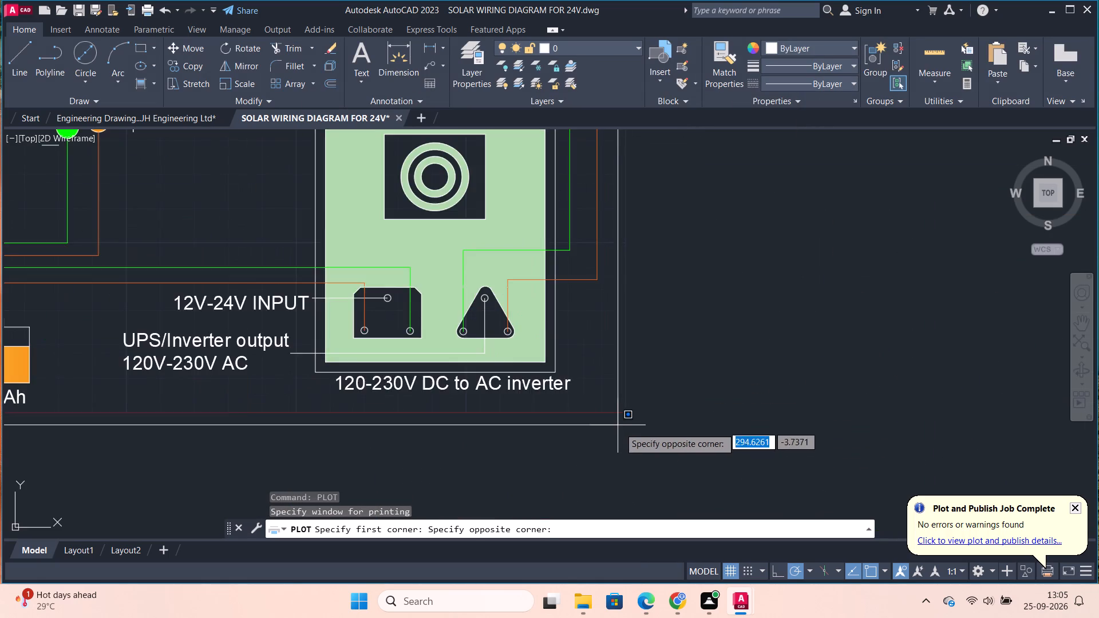
scroll(624, 433, up, 3)
click(621, 354)
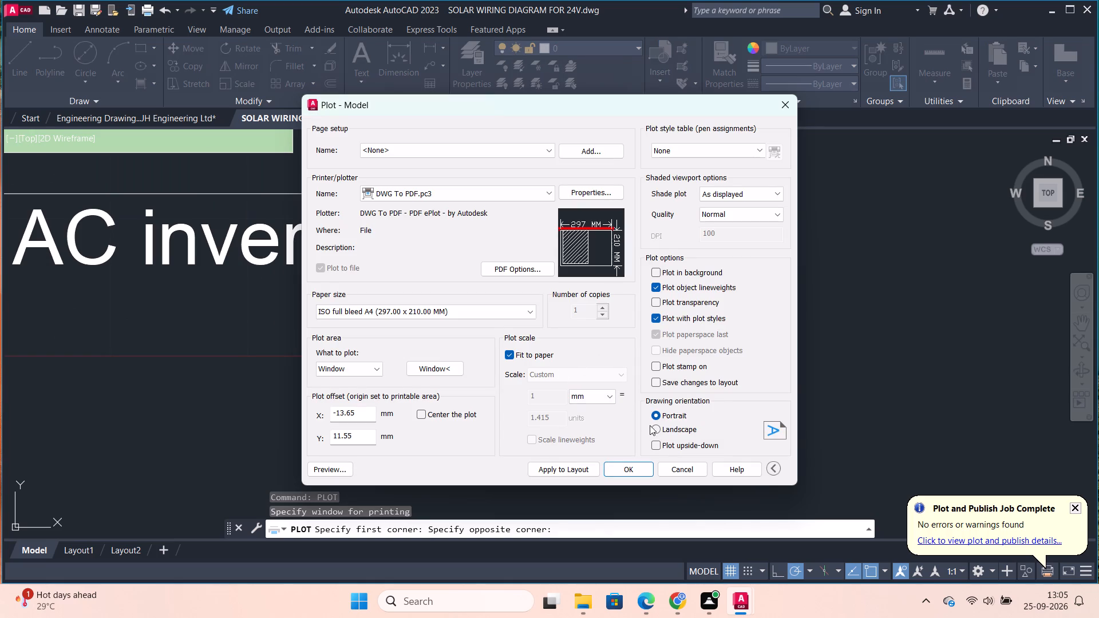
click(653, 431)
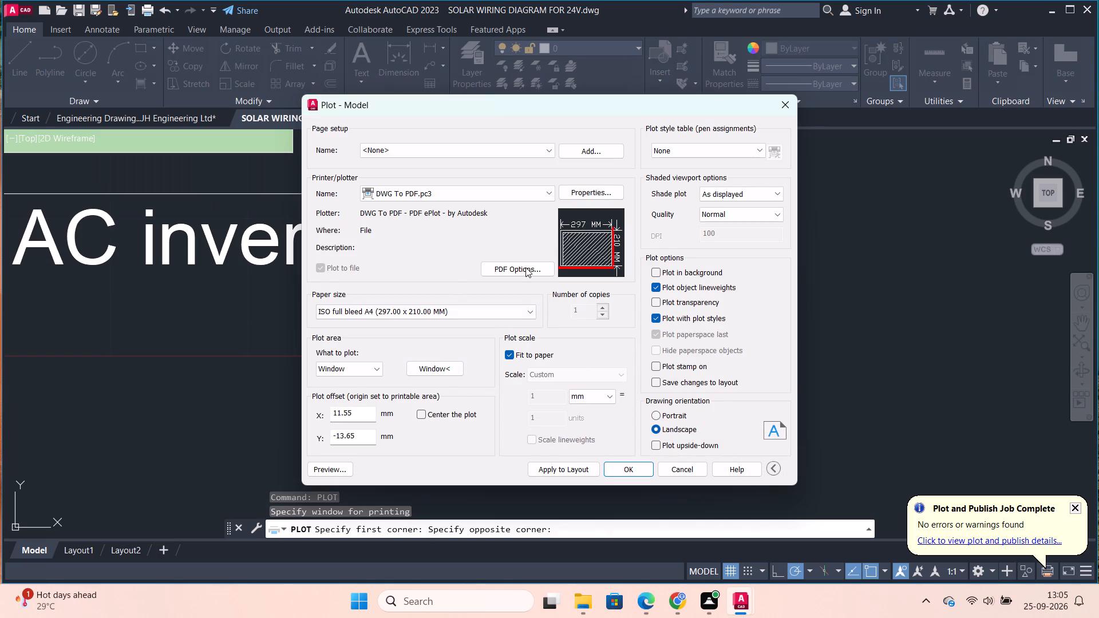
Apply the plot settings to the layout without saving a PDF file.
click(635, 470)
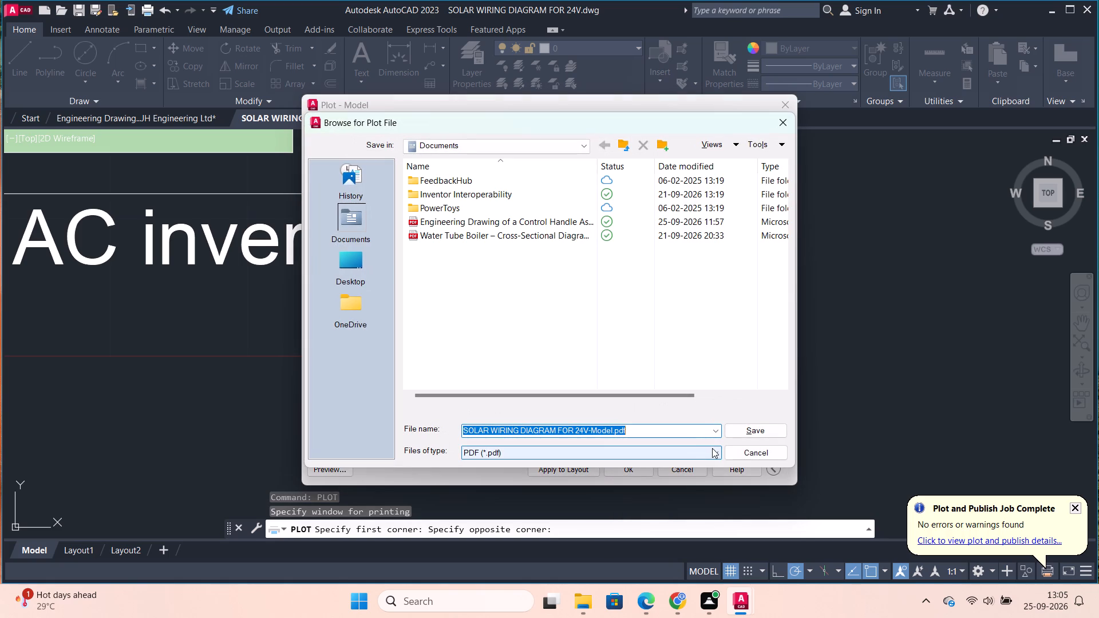
click(741, 448)
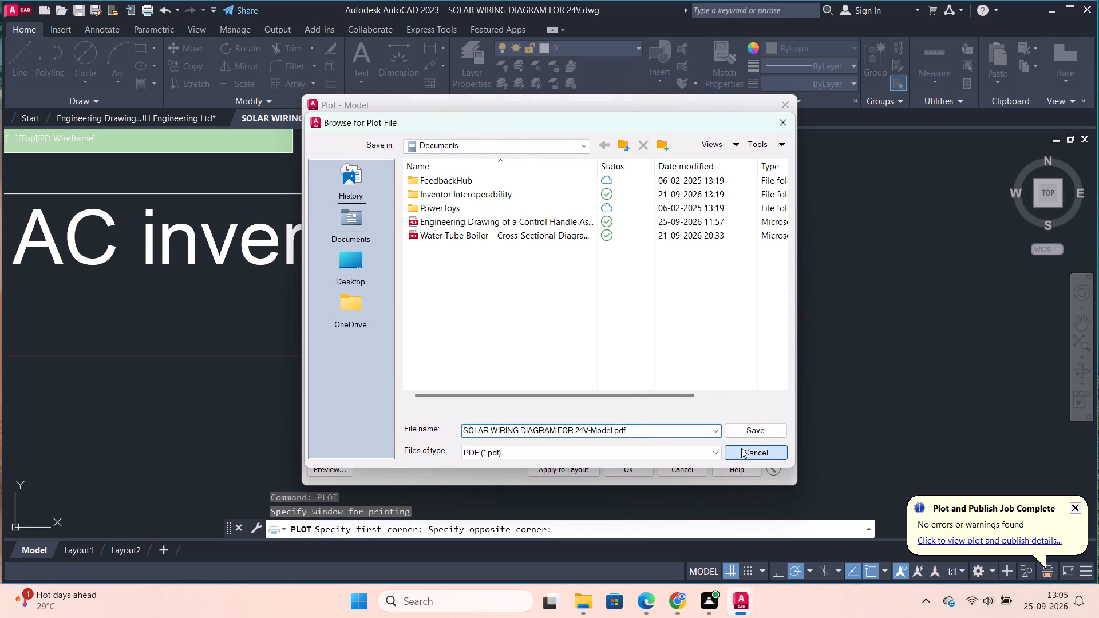
click(568, 470)
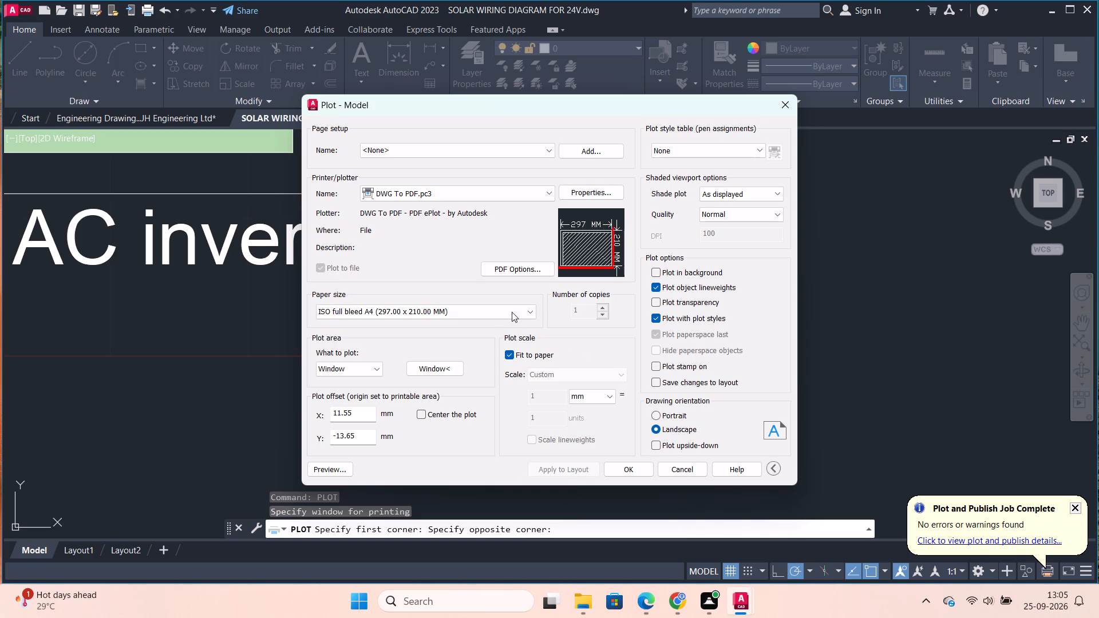
Change the paper to ISO expand A4 (297.00 x 210.00 MM) and plot to SOLAR WIRING DIAGRAM FOR 24V-Model.pdf in Documents.
click(529, 314)
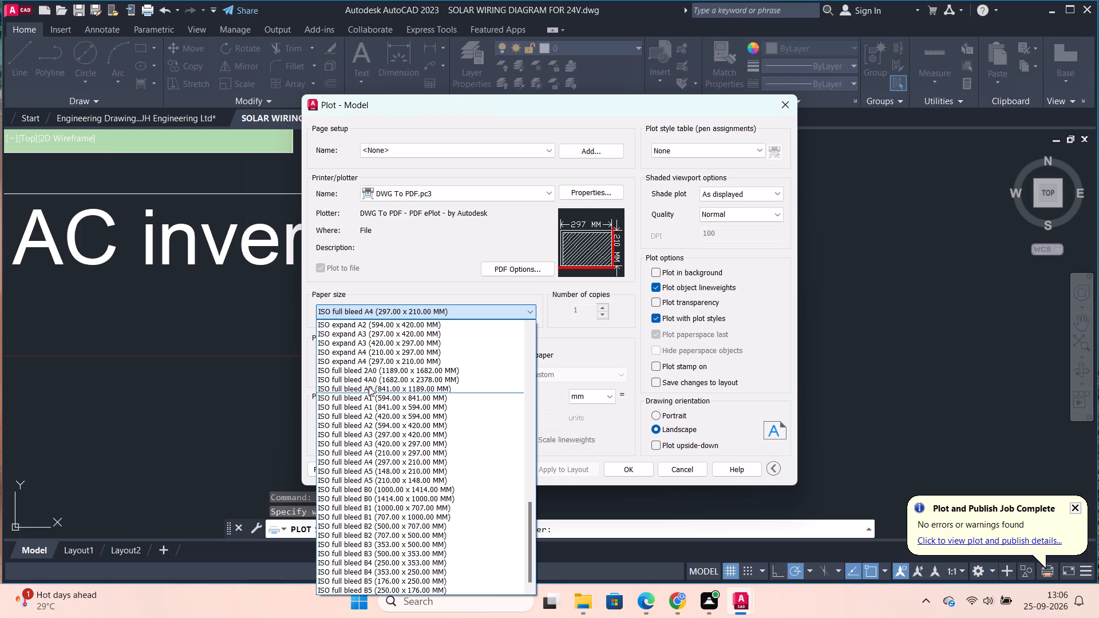
click(354, 360)
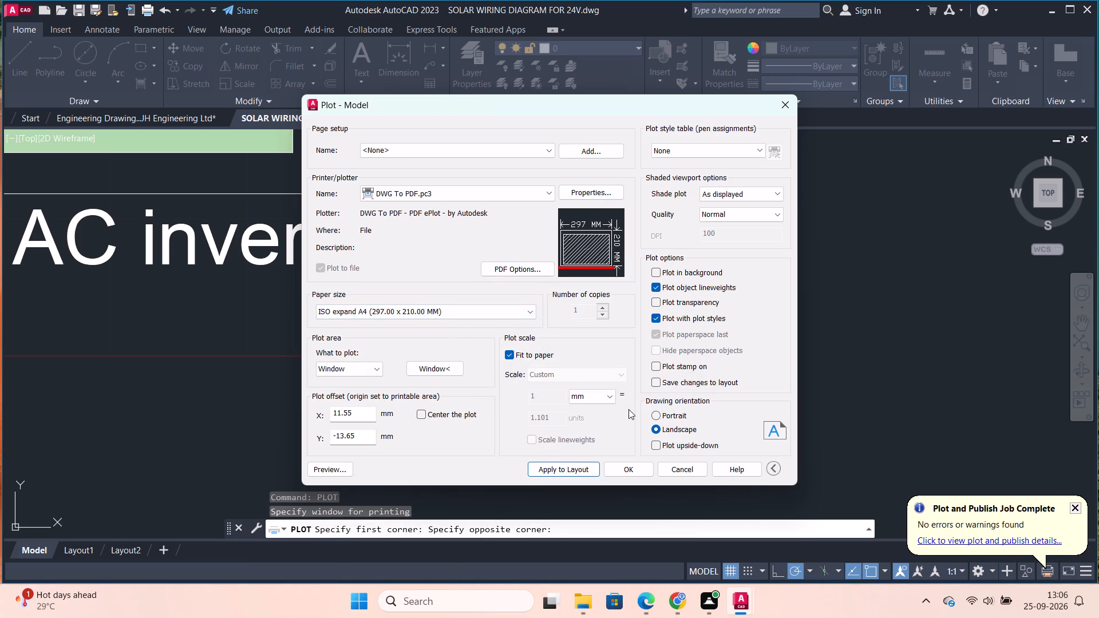
click(619, 469)
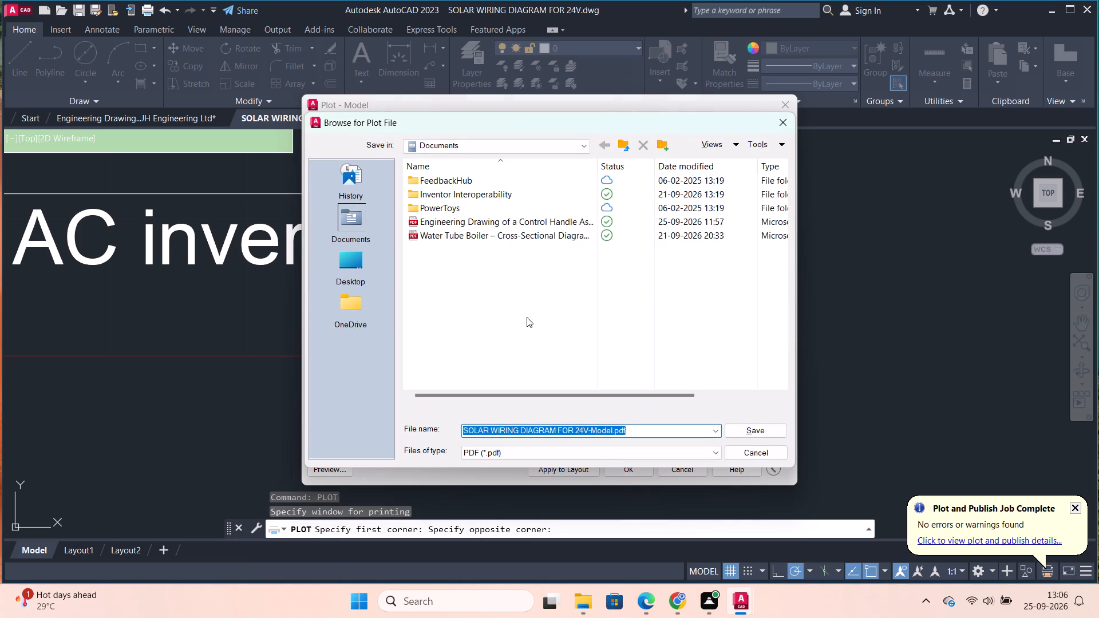
click(752, 427)
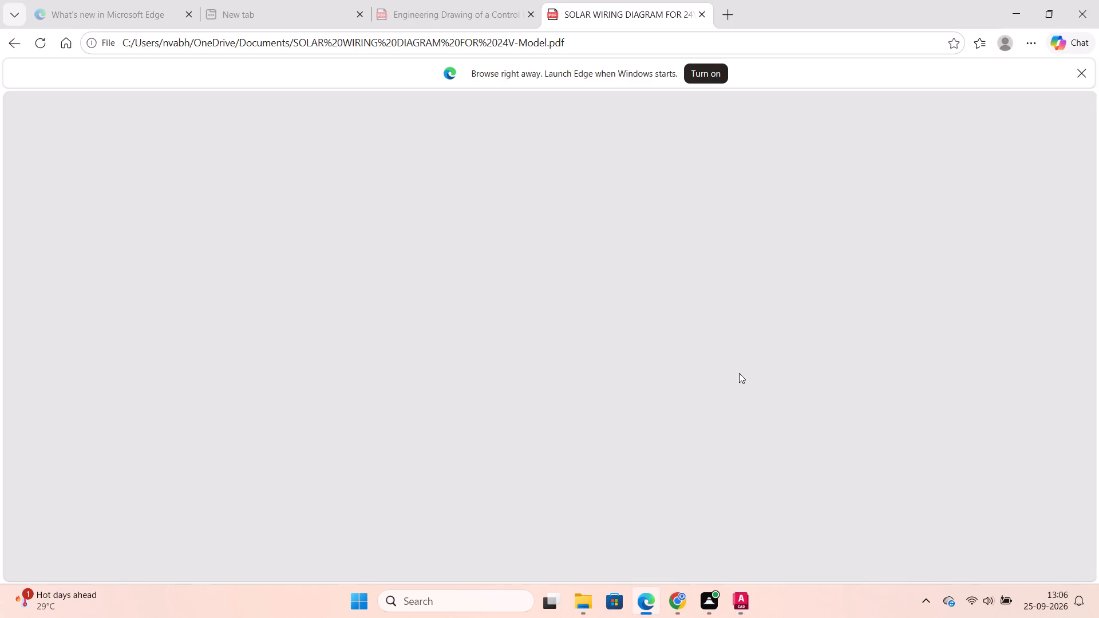
Examine the plotted PDF page for how completely the wiring diagram fits on the sheet.
scroll(739, 373, down, 5)
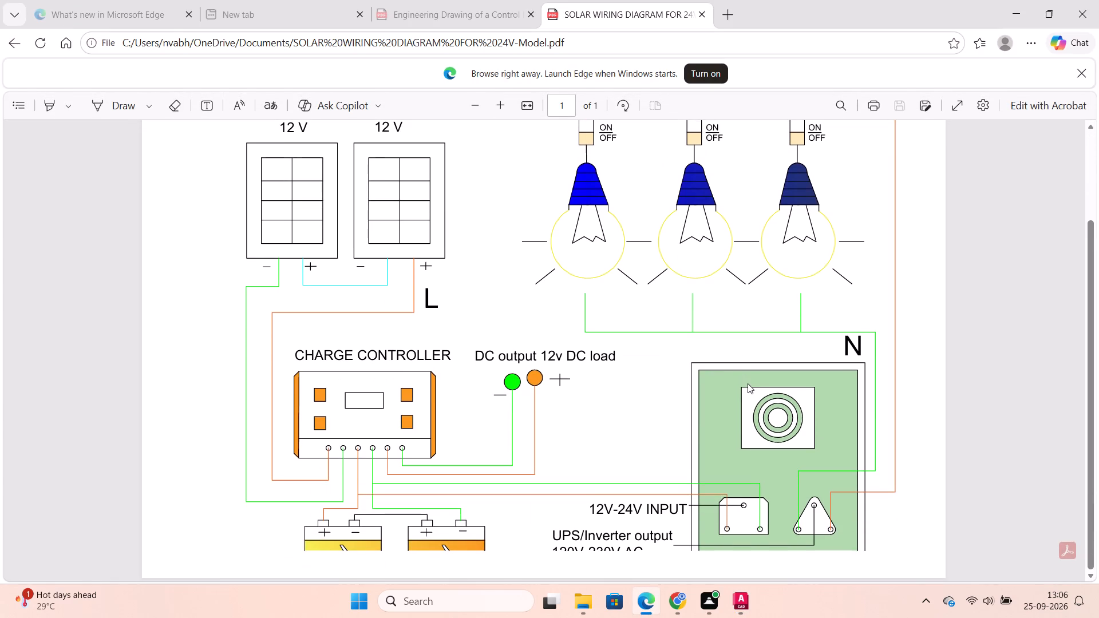
scroll(748, 383, down, 4)
scroll(770, 379, up, 3)
scroll(770, 375, down, 11)
drag(1091, 307, 1057, 403)
scroll(825, 451, down, 4)
click(473, 108)
click(475, 108)
double_click(475, 108)
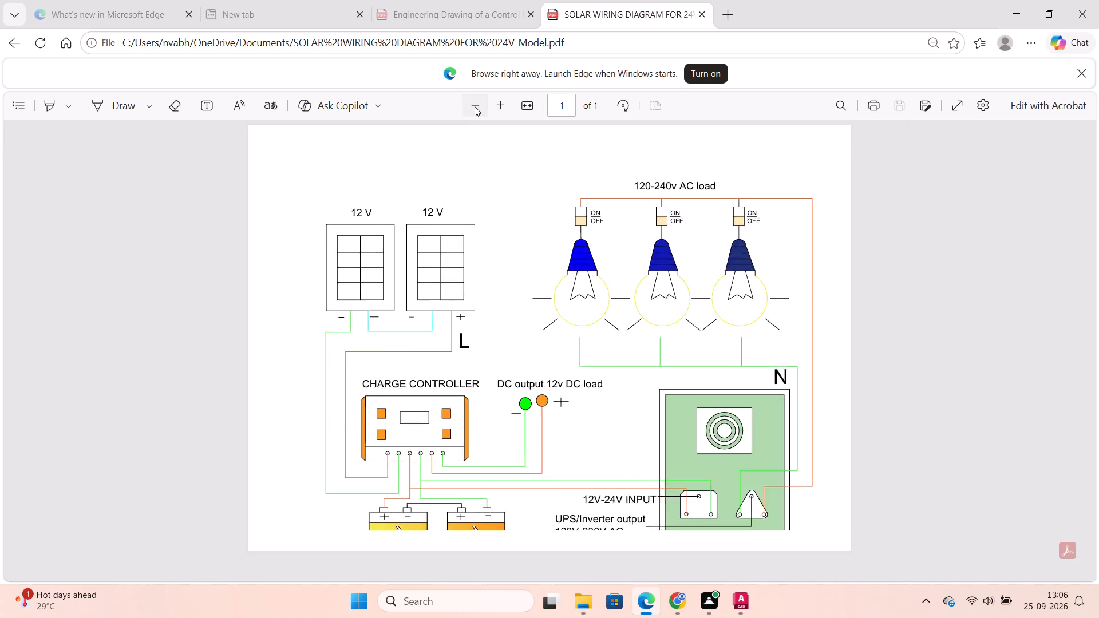
scroll(599, 491, up, 1)
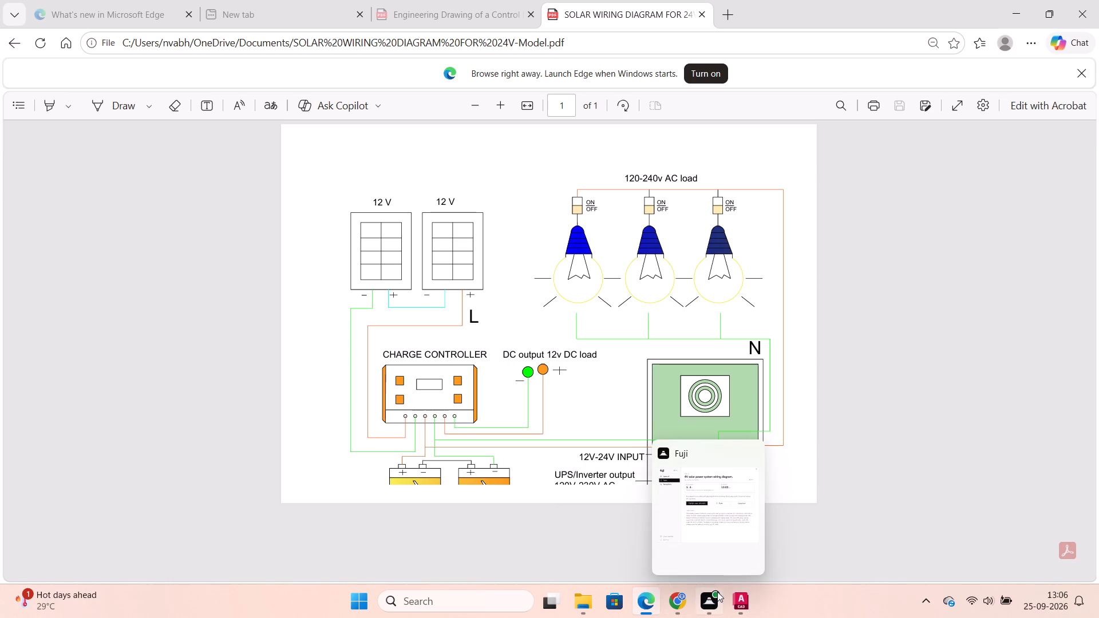
Switch back to the SOLAR WIRING DIAGRAM FOR 24V drawing in AutoCAD.
click(741, 600)
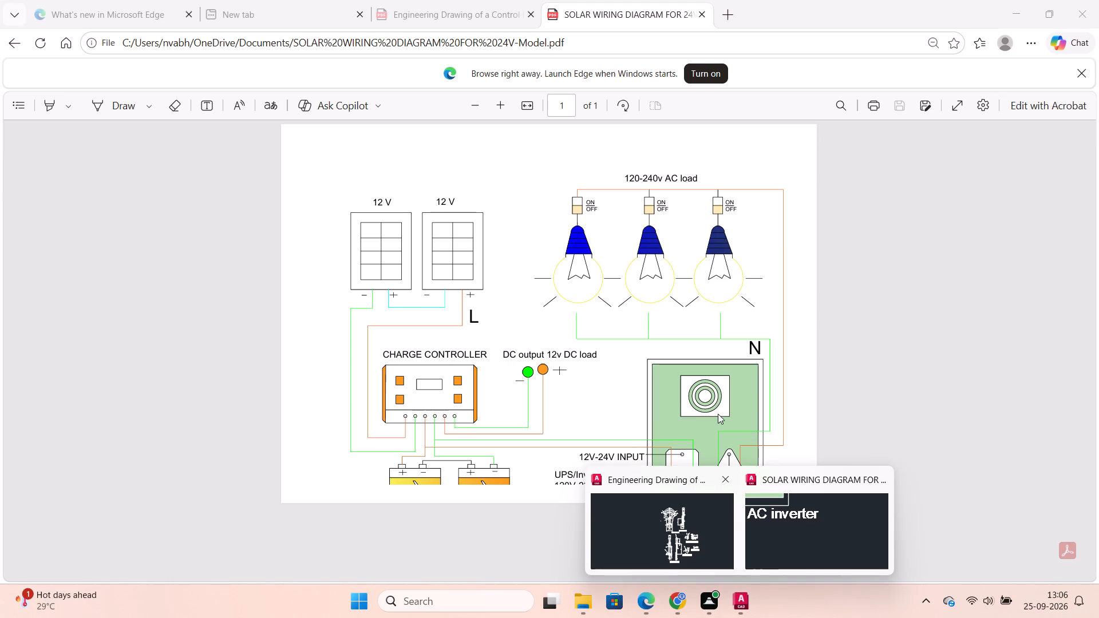
click(758, 516)
scroll(597, 473, down, 3)
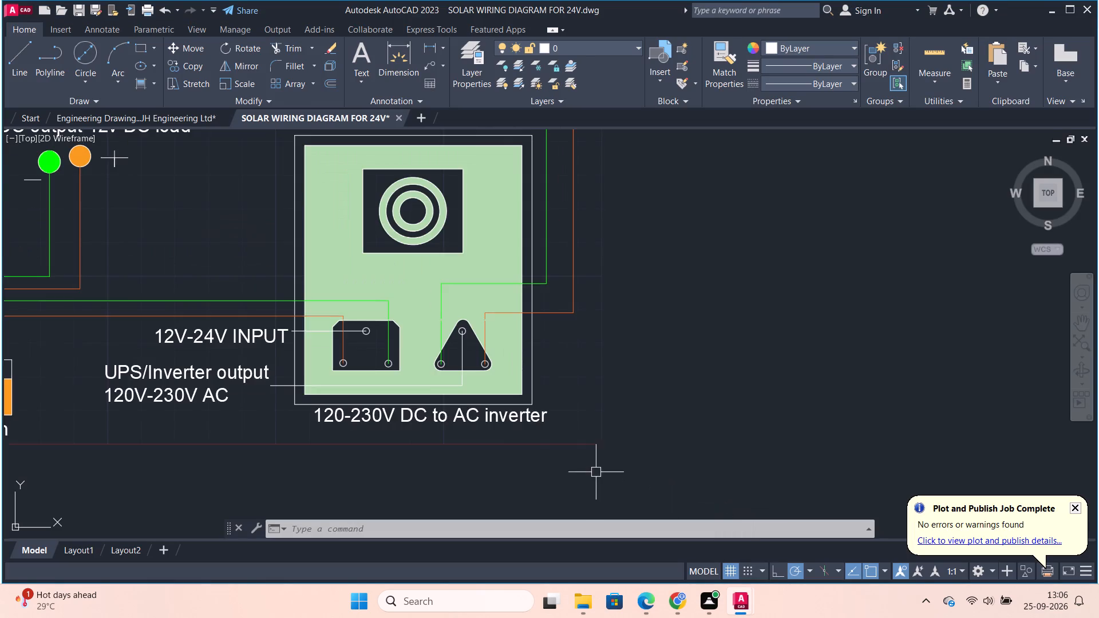
scroll(514, 455, down, 1)
middle_drag(446, 463, 448, 463)
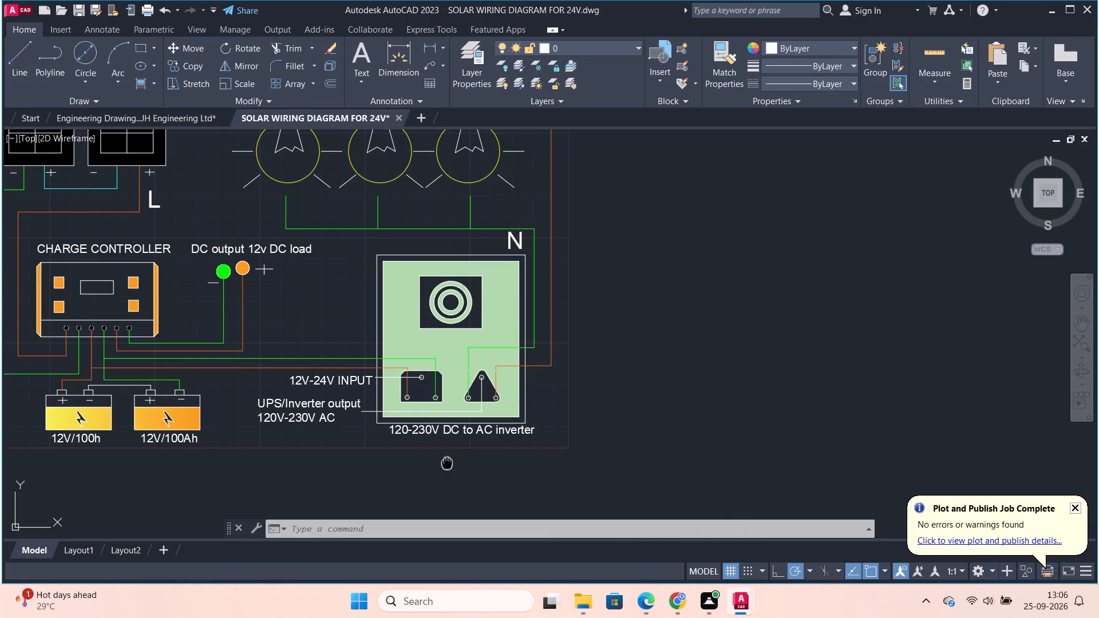
middle_drag(448, 463, 544, 463)
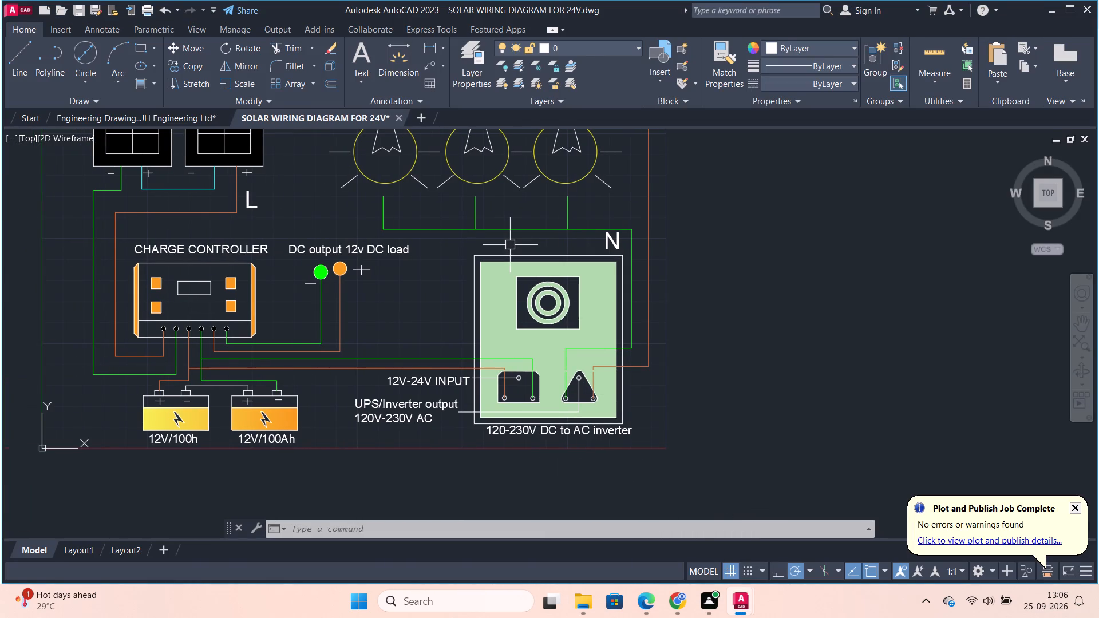
Set the plot paper to ISO expand A4 (297.00 x 210.00 MM) and apply it to the layout without saving another PDF.
text(PLO)
click(559, 276)
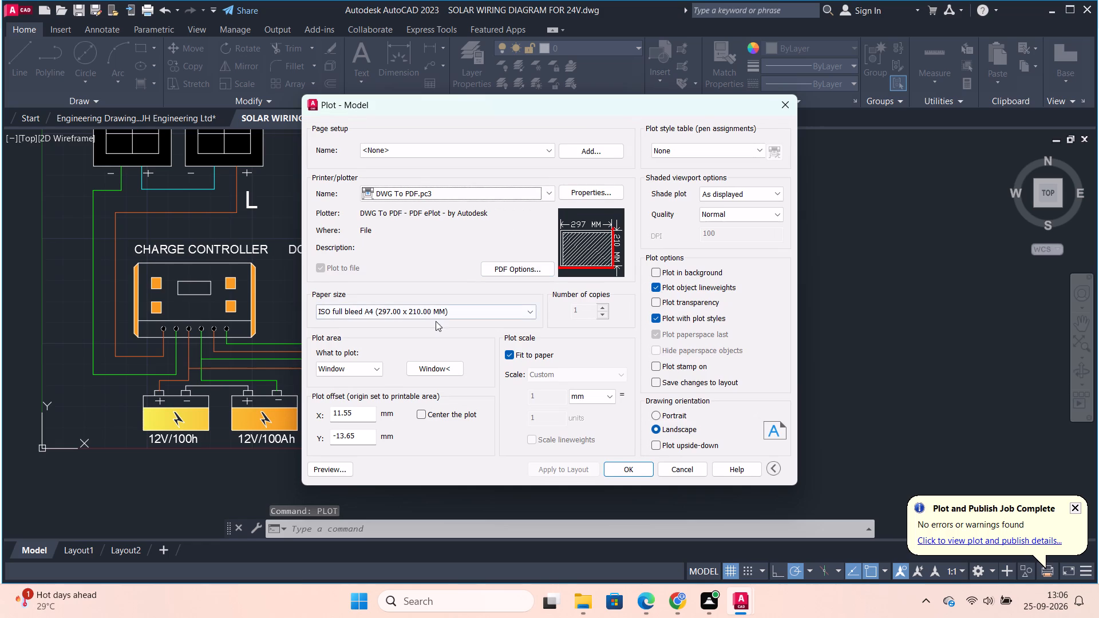
click(530, 305)
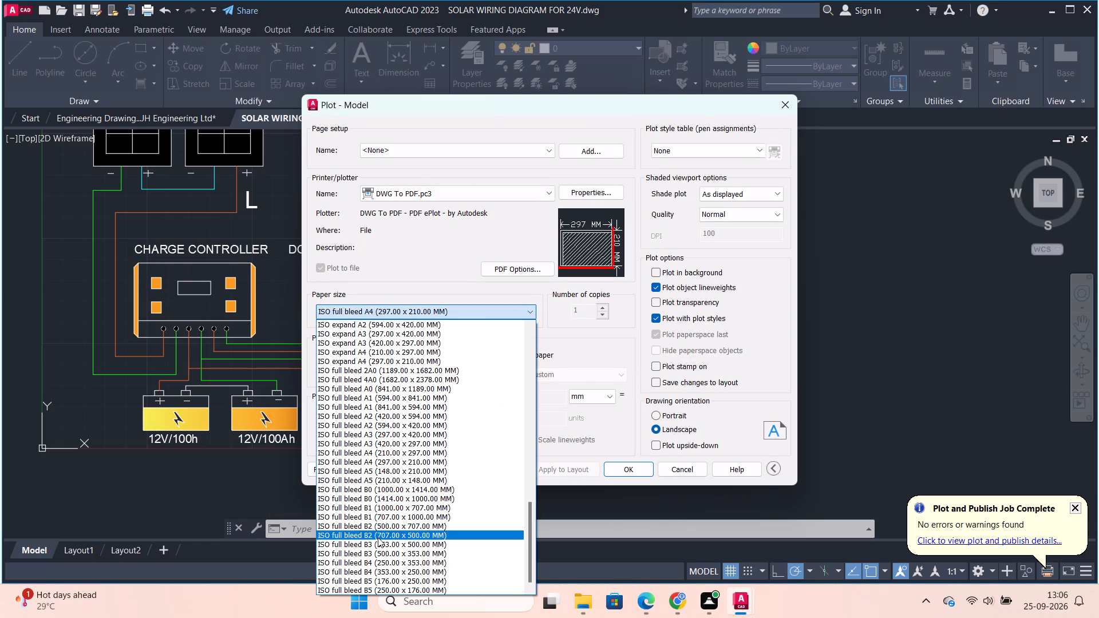
click(375, 358)
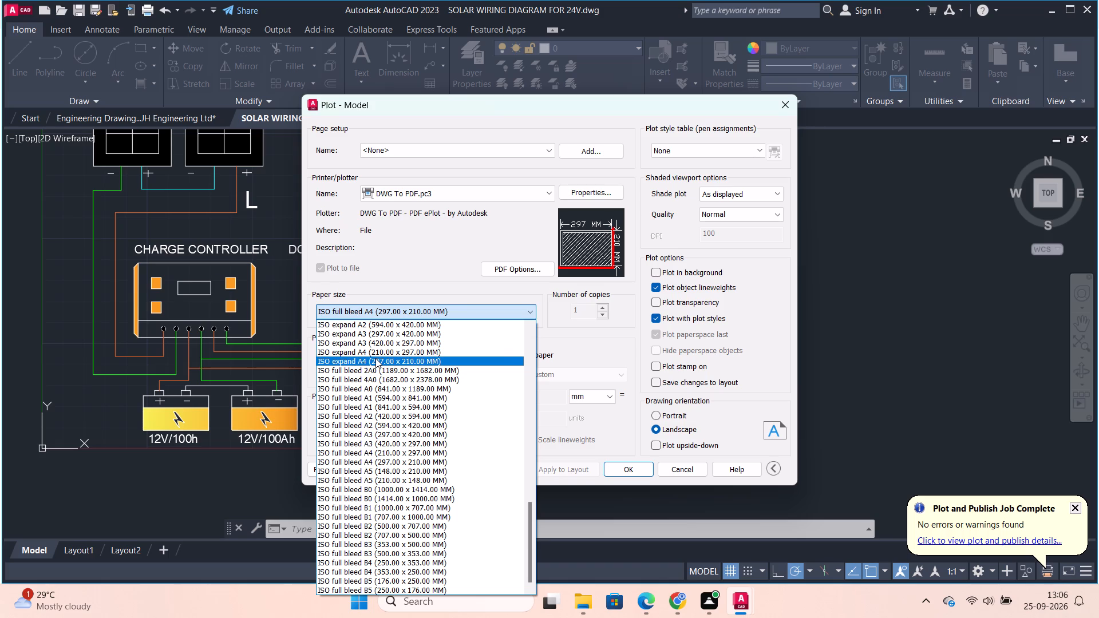
click(624, 466)
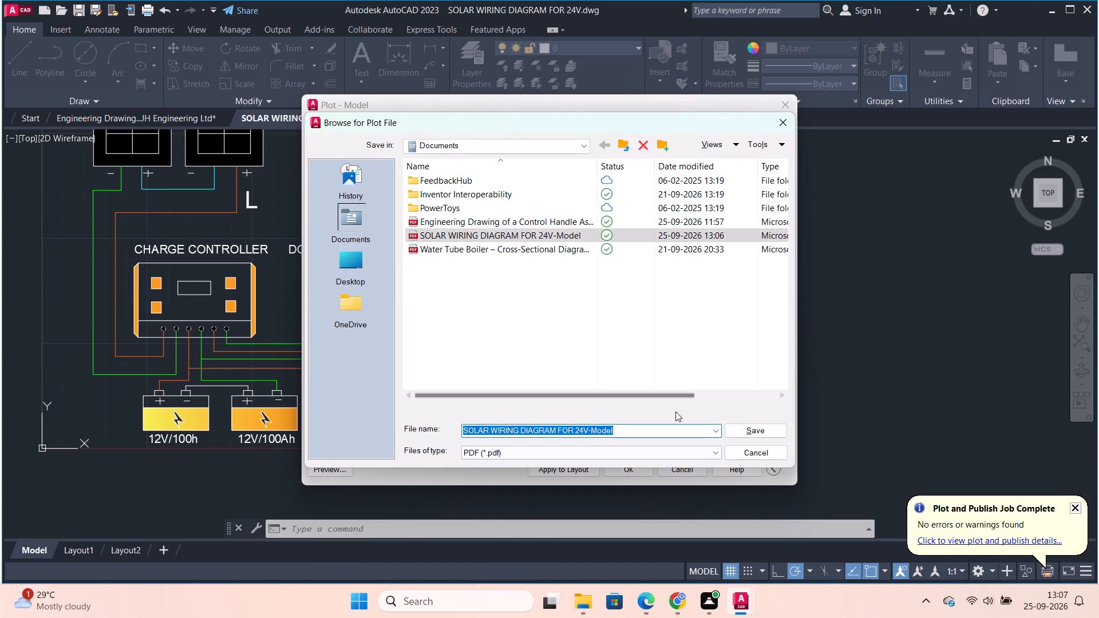
click(736, 449)
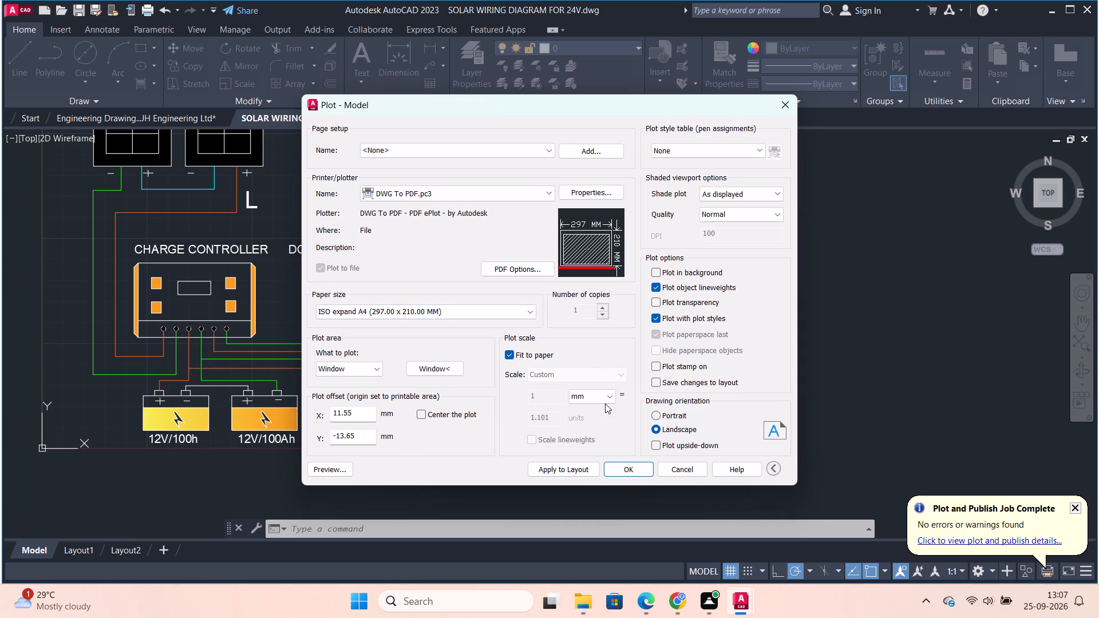
click(571, 468)
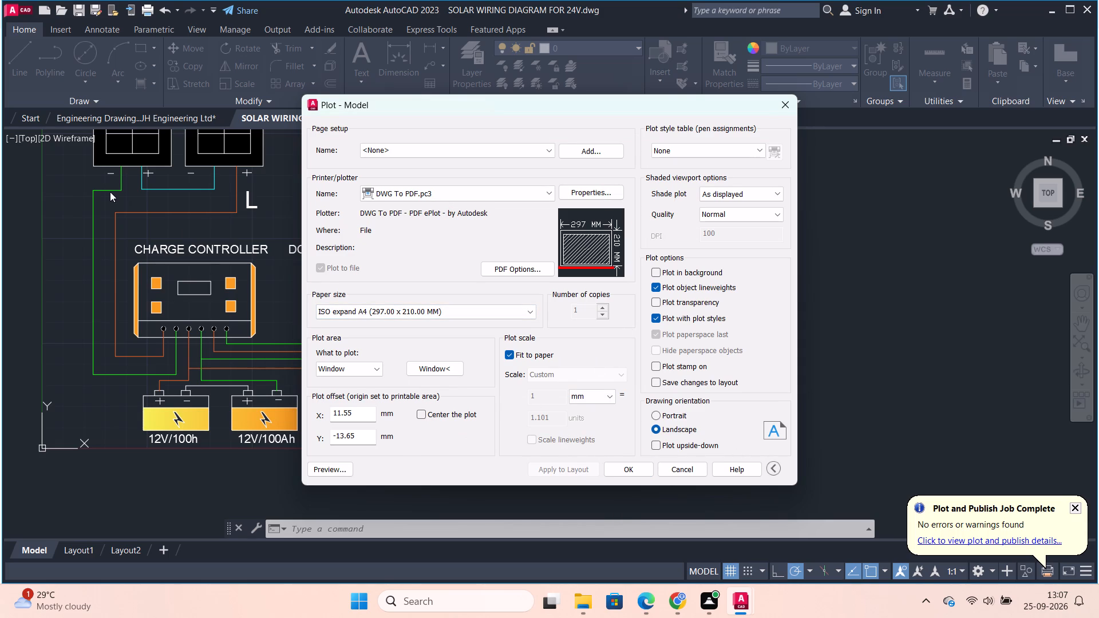
click(90, 208)
middle_drag(881, 360, 998, 348)
scroll(261, 307, down, 1)
click(65, 247)
click(687, 470)
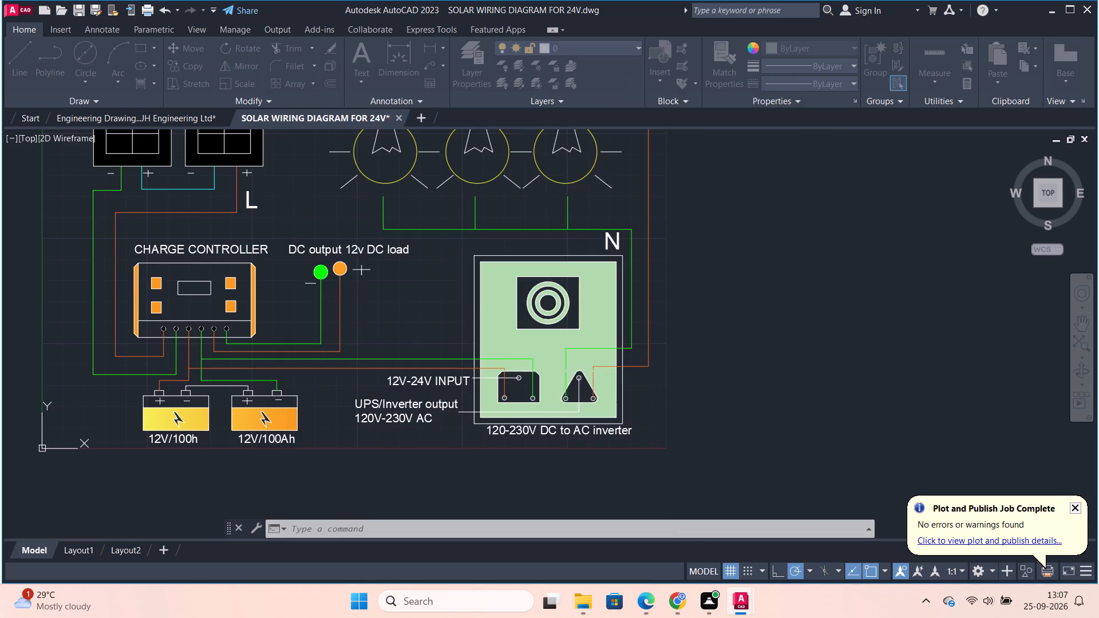
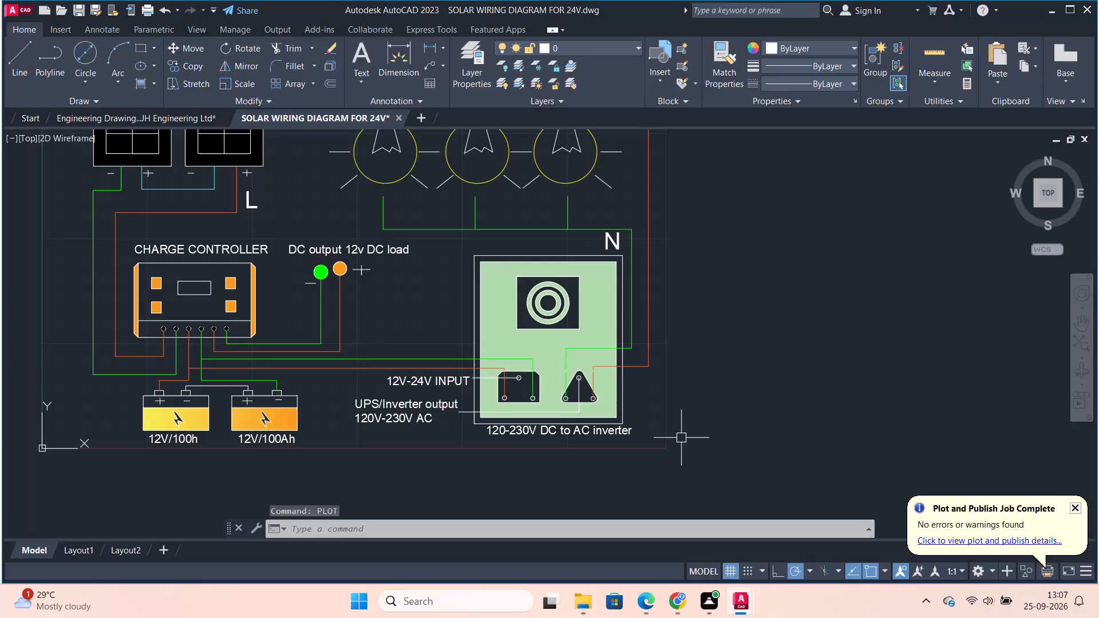
Save the drawing and plot the model to PDF in Documents under the file name SOLAR WIRING DIAGRAM FOR 24V.
key(ctrl+s)
text(PLO)
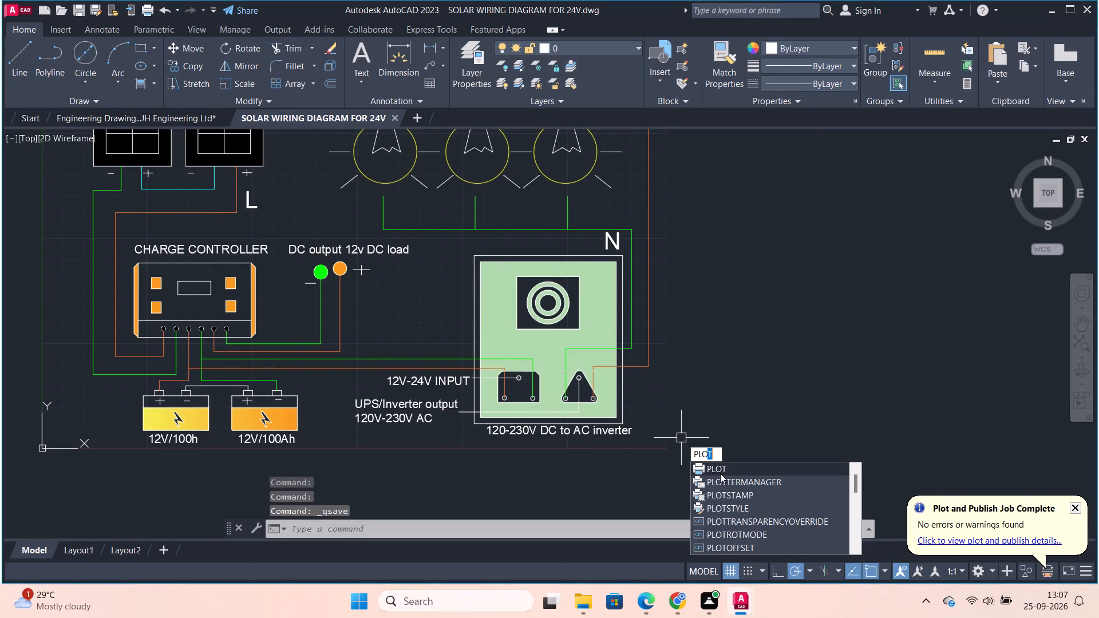
click(717, 470)
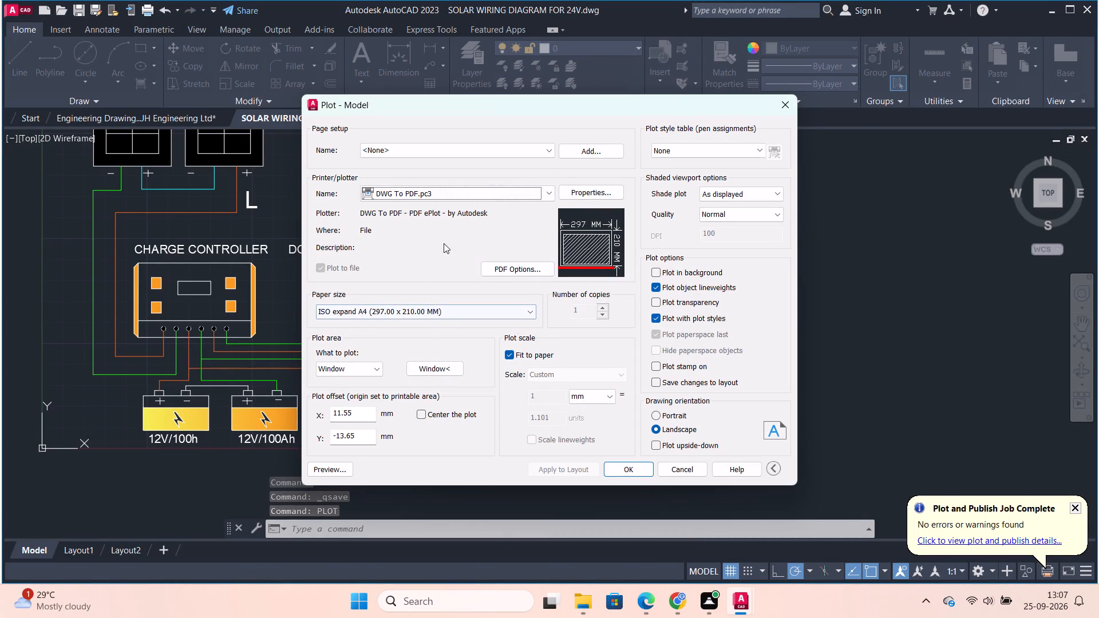
click(608, 466)
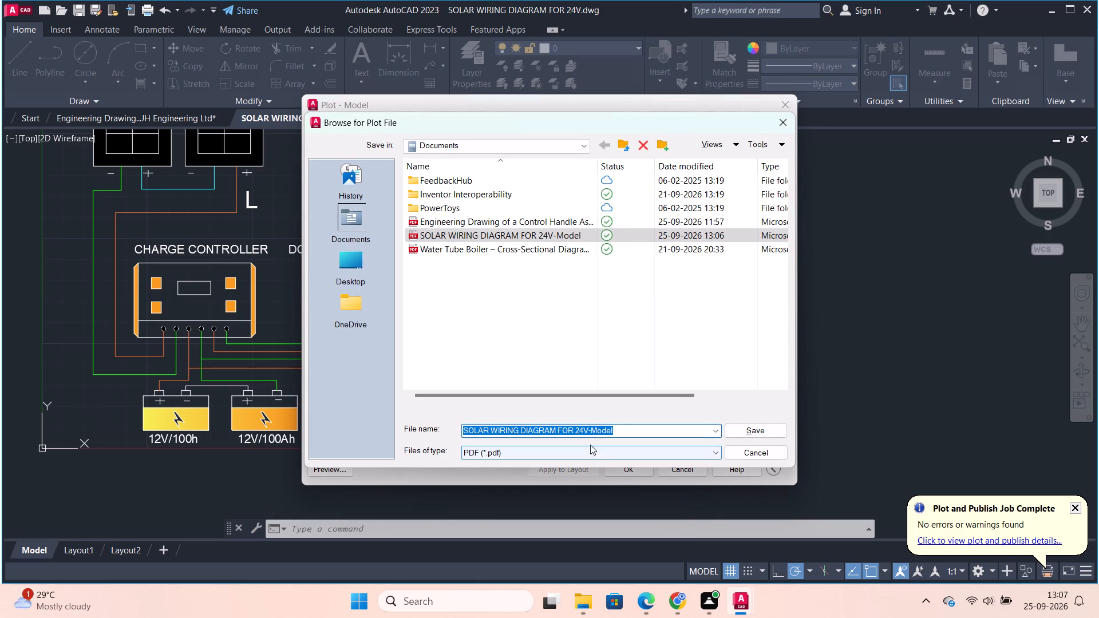
click(635, 431)
click(635, 431)
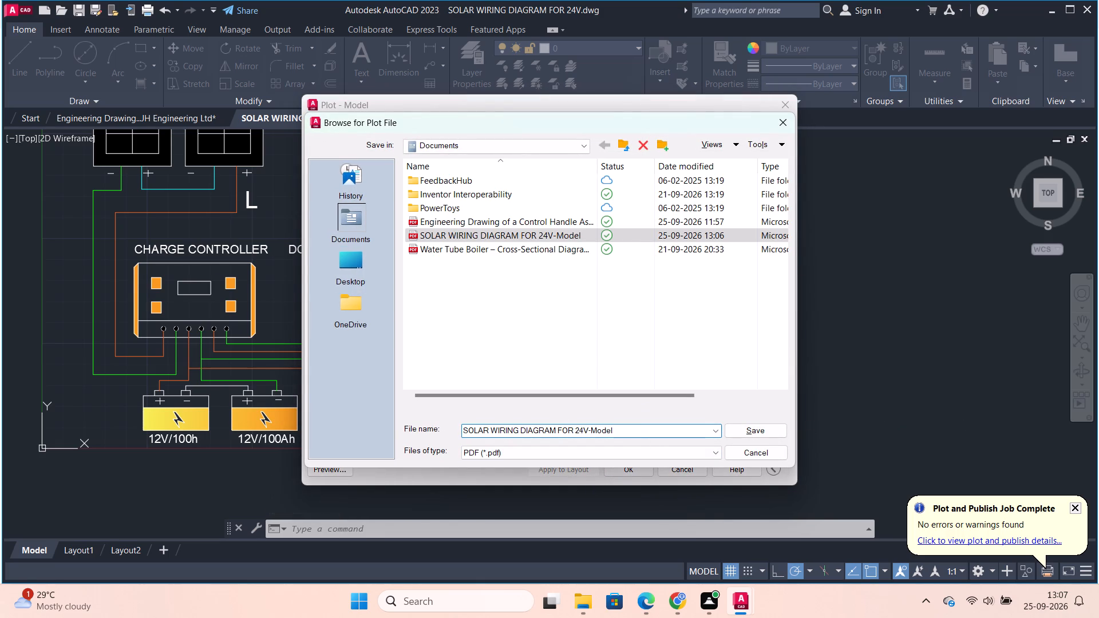
click(610, 432)
click(615, 432)
key(BackSpace)
key(BackSpace)
key(BackSpace)
key(BackSpace)
key(BackSpace)
key(BackSpace)
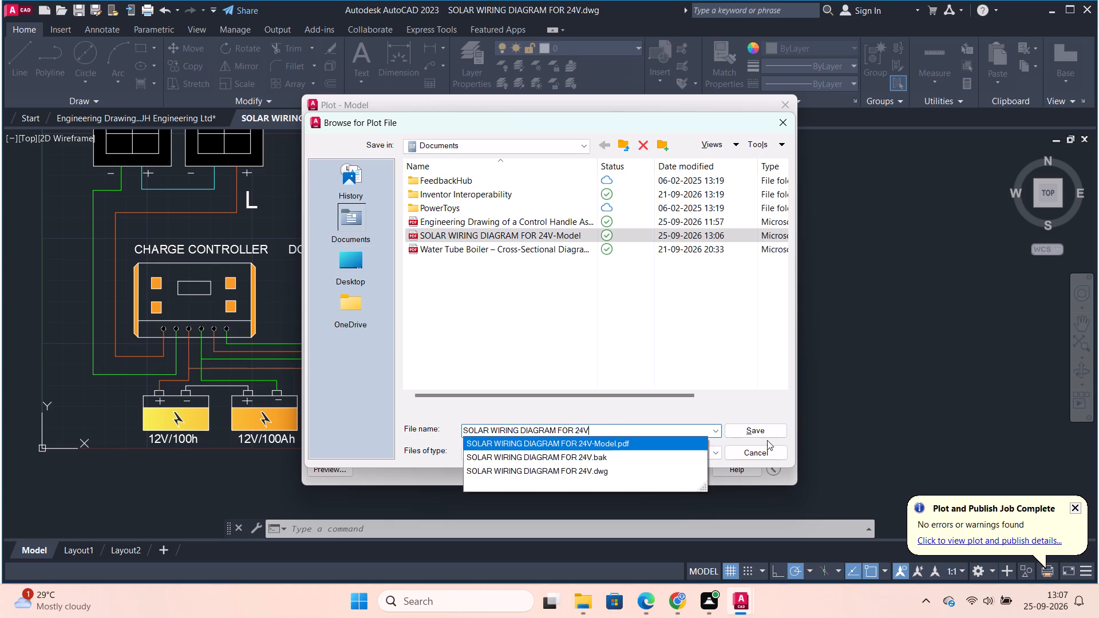
click(757, 432)
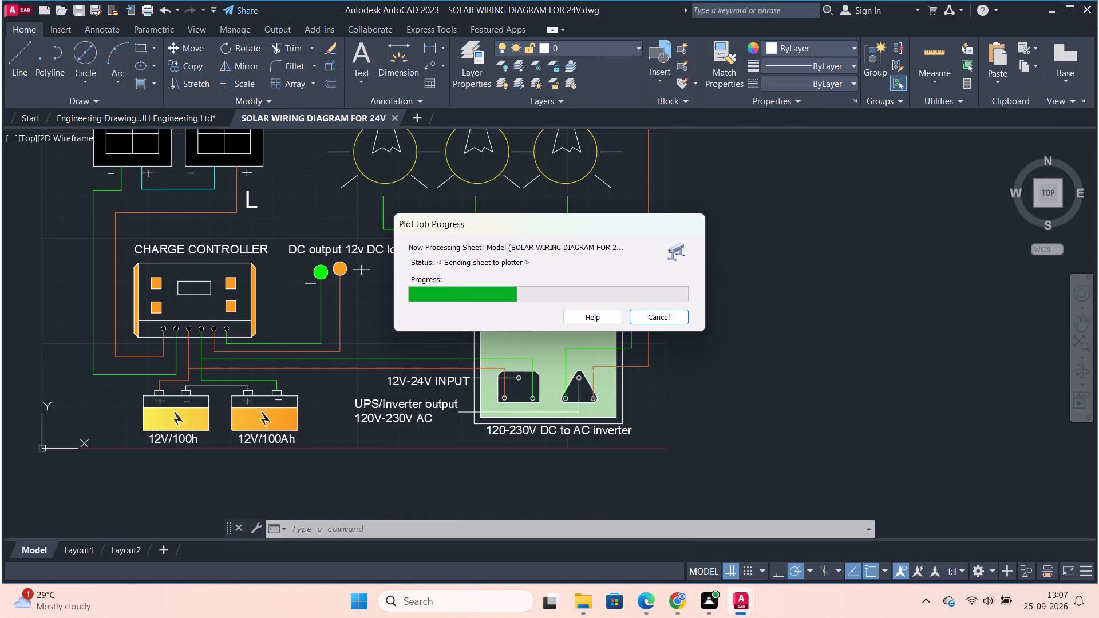
Examine the new PDF's layout in Edge, compare it with the earlier 24V-Model PDF, and return to the AutoCAD wiring drawing.
scroll(703, 437, down, 7)
scroll(659, 451, down, 2)
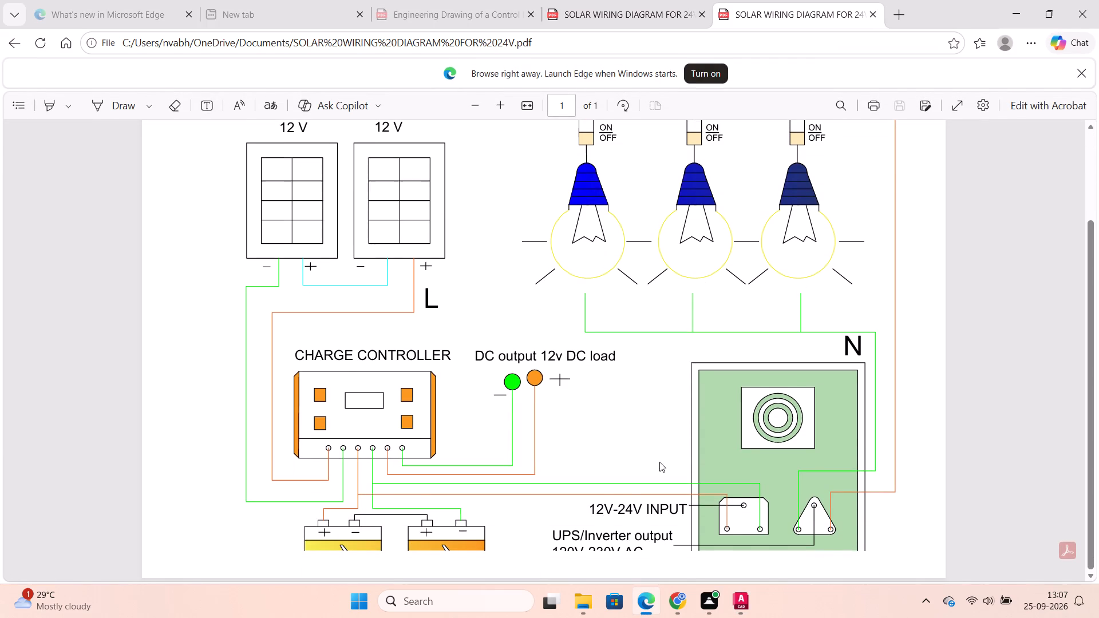
scroll(659, 462, down, 2)
scroll(472, 475, up, 2)
scroll(478, 461, down, 3)
click(578, 4)
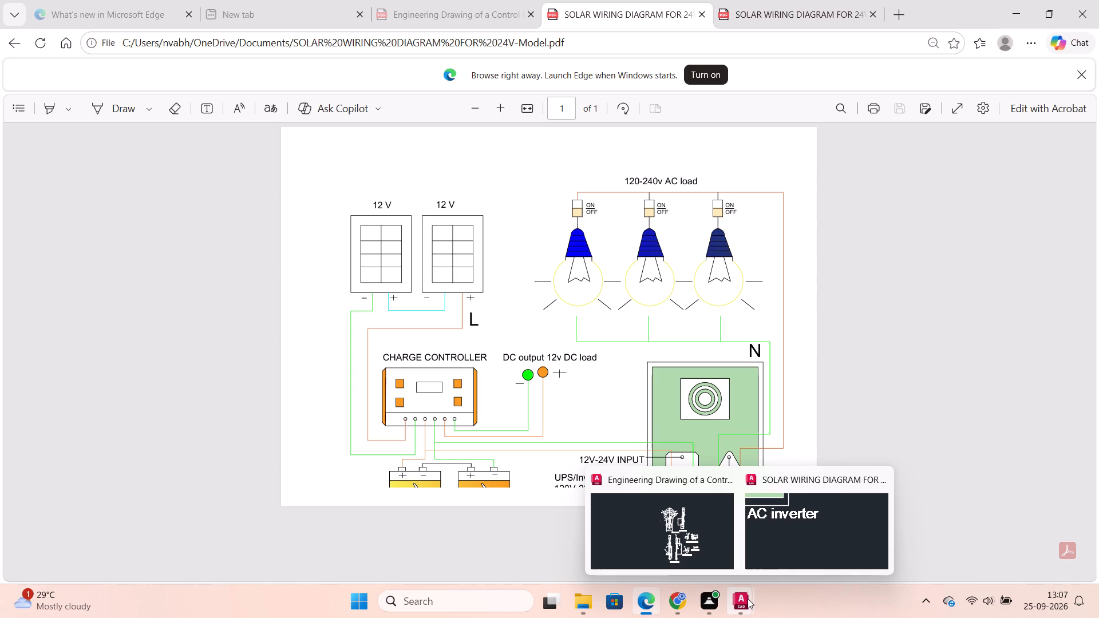
click(785, 521)
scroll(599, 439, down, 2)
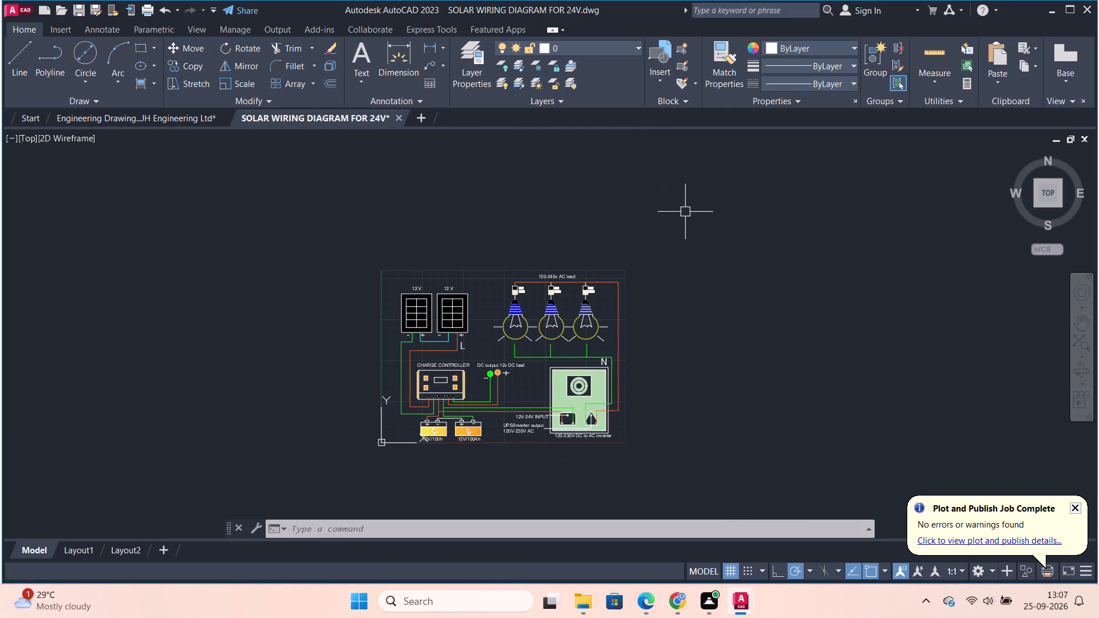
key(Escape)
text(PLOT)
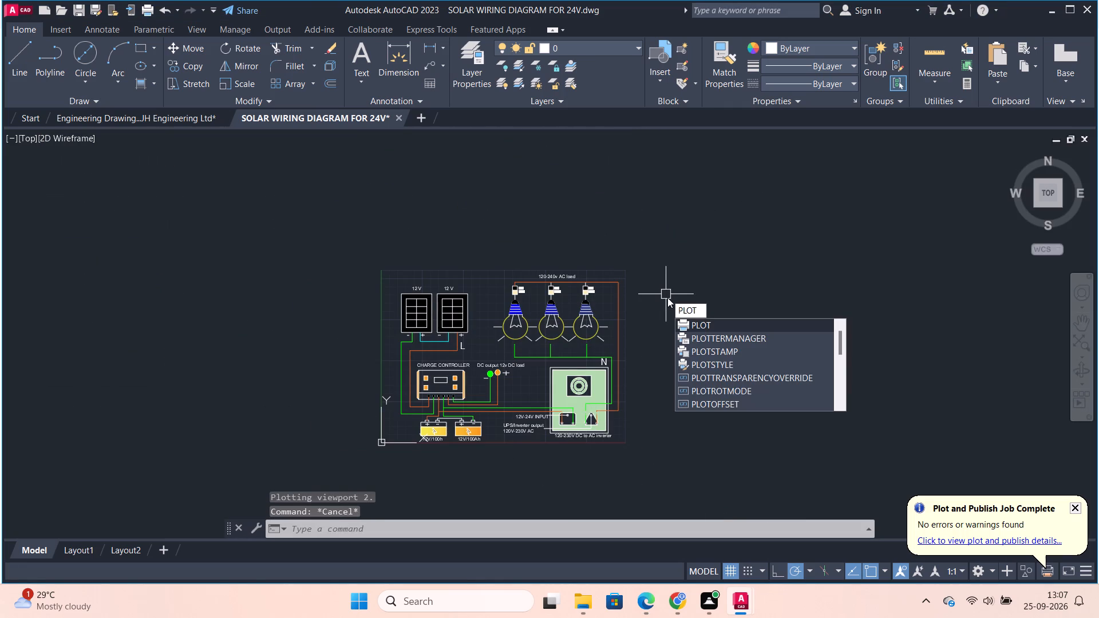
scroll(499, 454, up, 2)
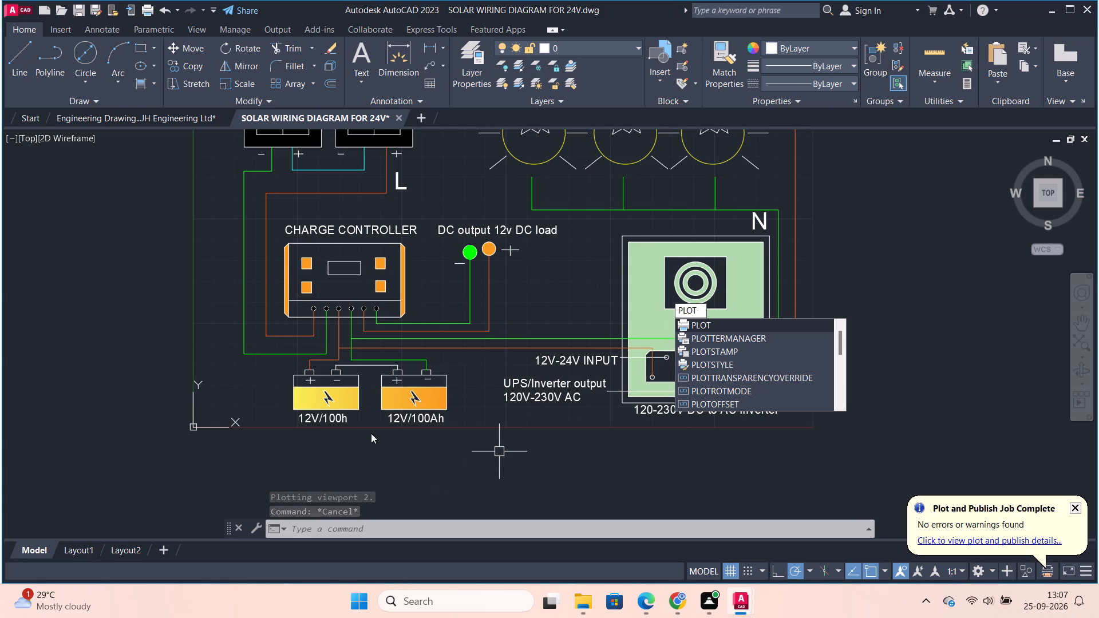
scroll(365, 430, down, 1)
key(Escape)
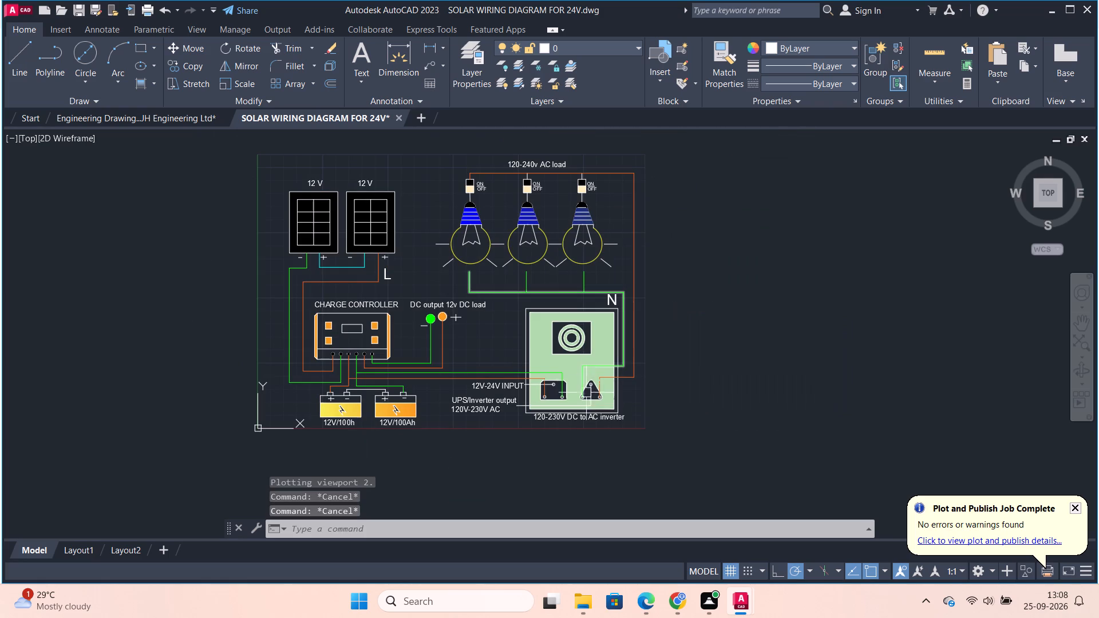
Save the drawing, move the entire wiring diagram about 13 units at 120°, up and to the left, and save again.
key(ctrl+s)
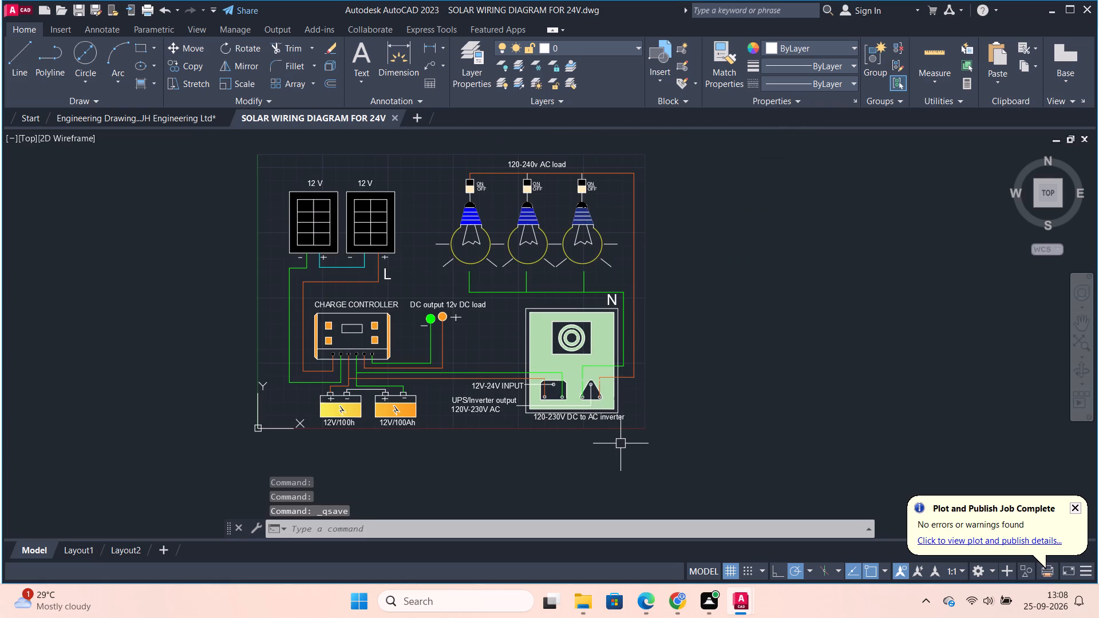
key(Escape)
key(ctrl+a)
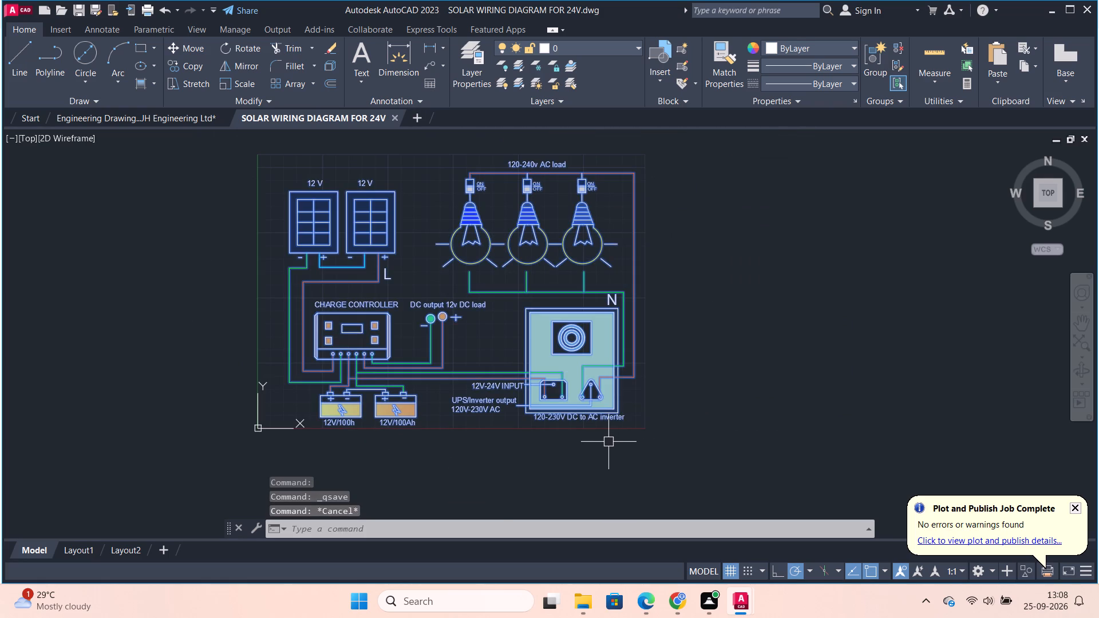
key(m)
key(Return)
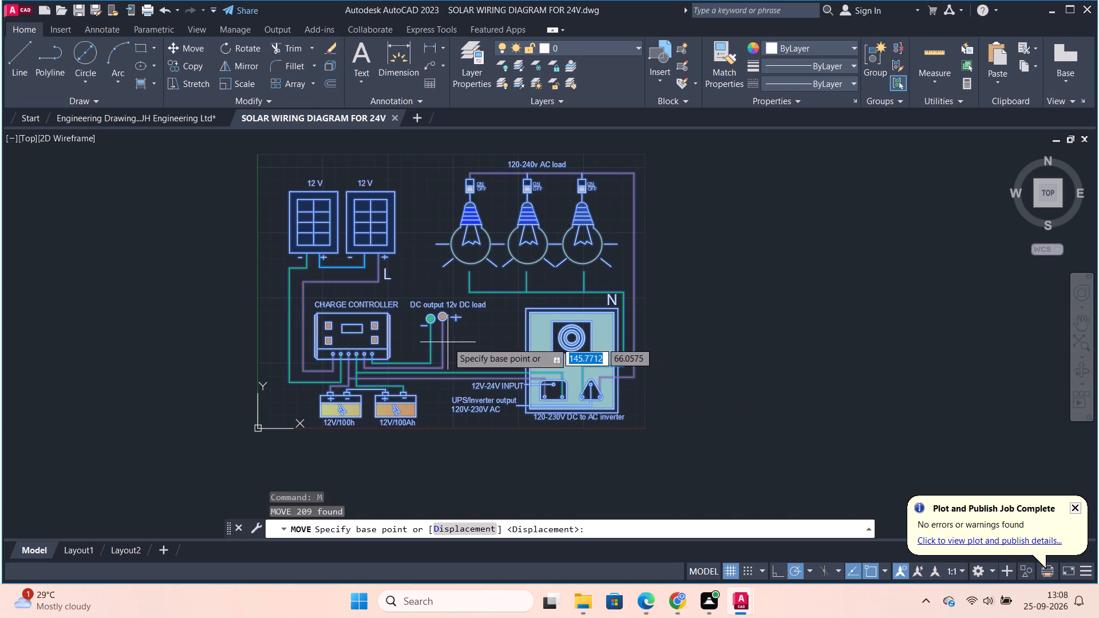
click(470, 343)
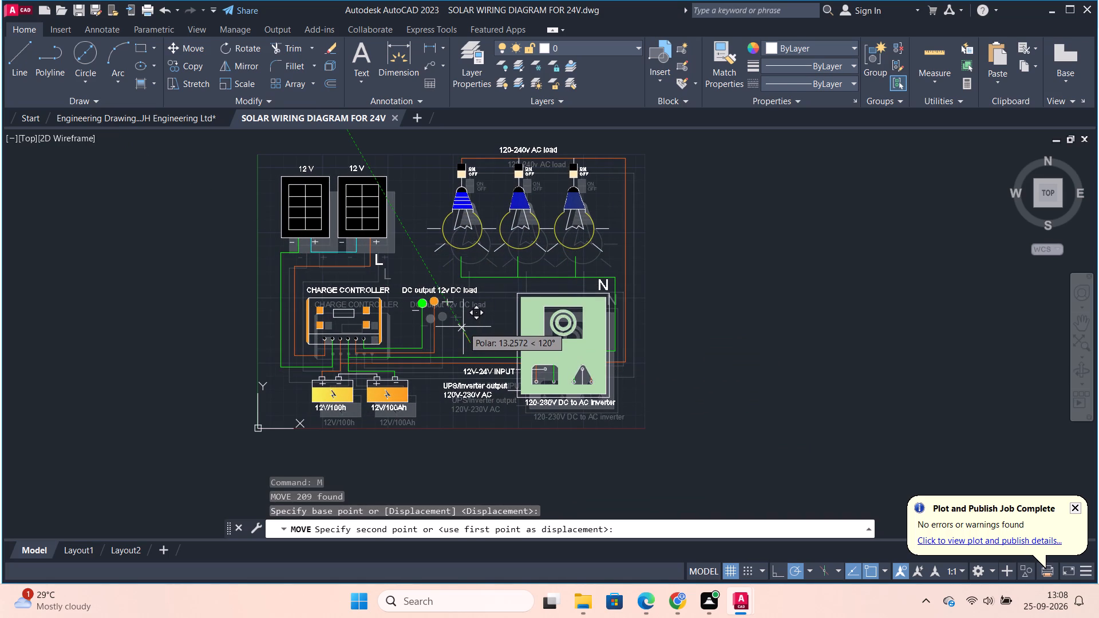
click(463, 328)
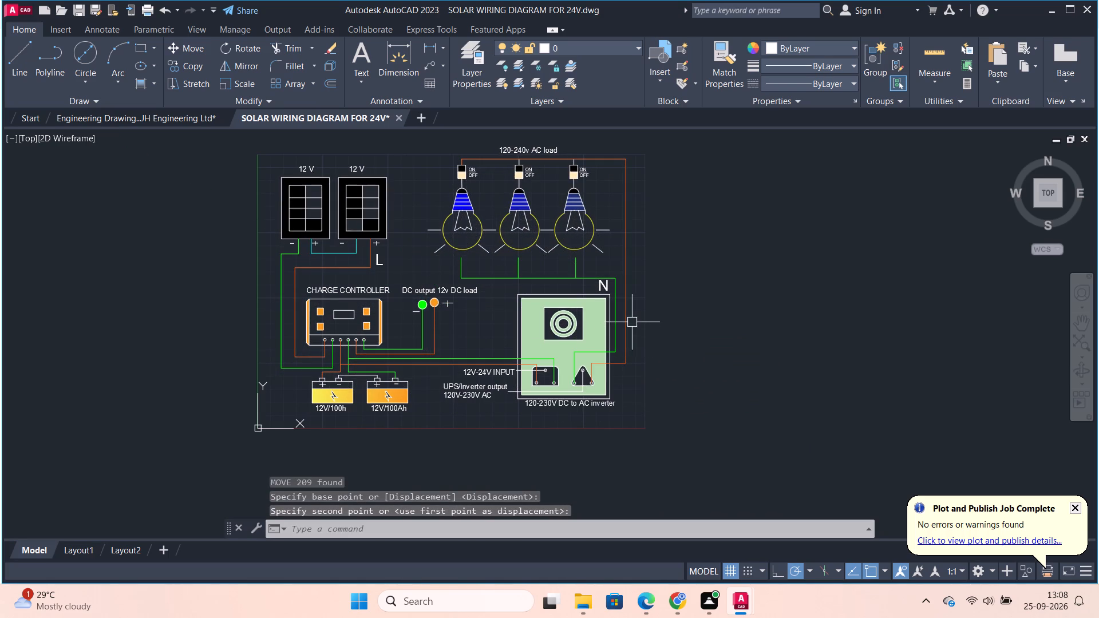
key(Escape)
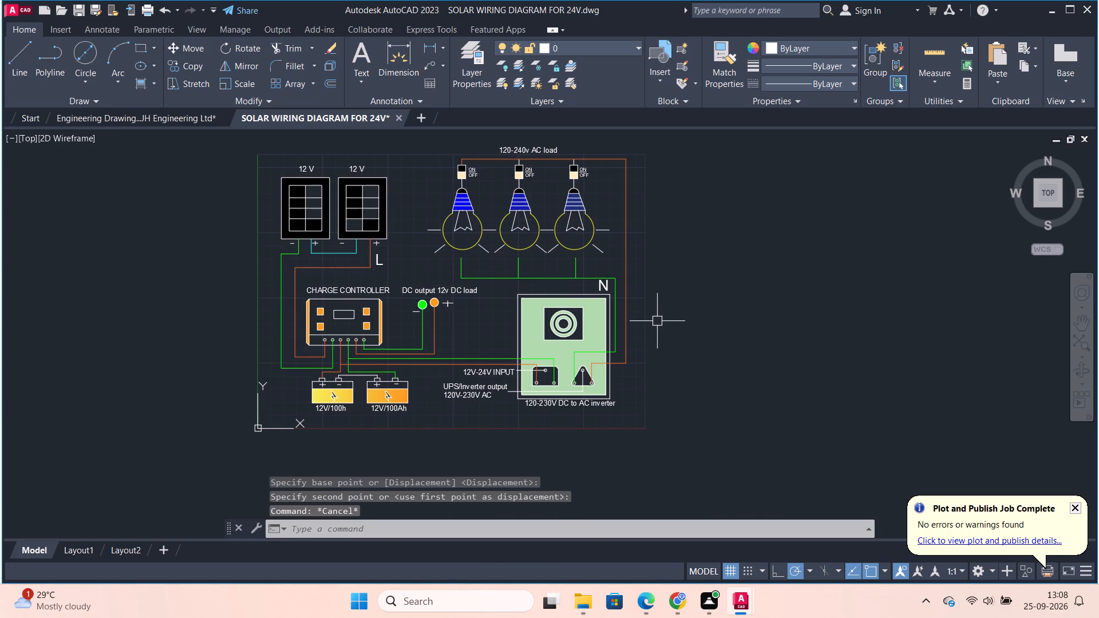
key(ctrl+s)
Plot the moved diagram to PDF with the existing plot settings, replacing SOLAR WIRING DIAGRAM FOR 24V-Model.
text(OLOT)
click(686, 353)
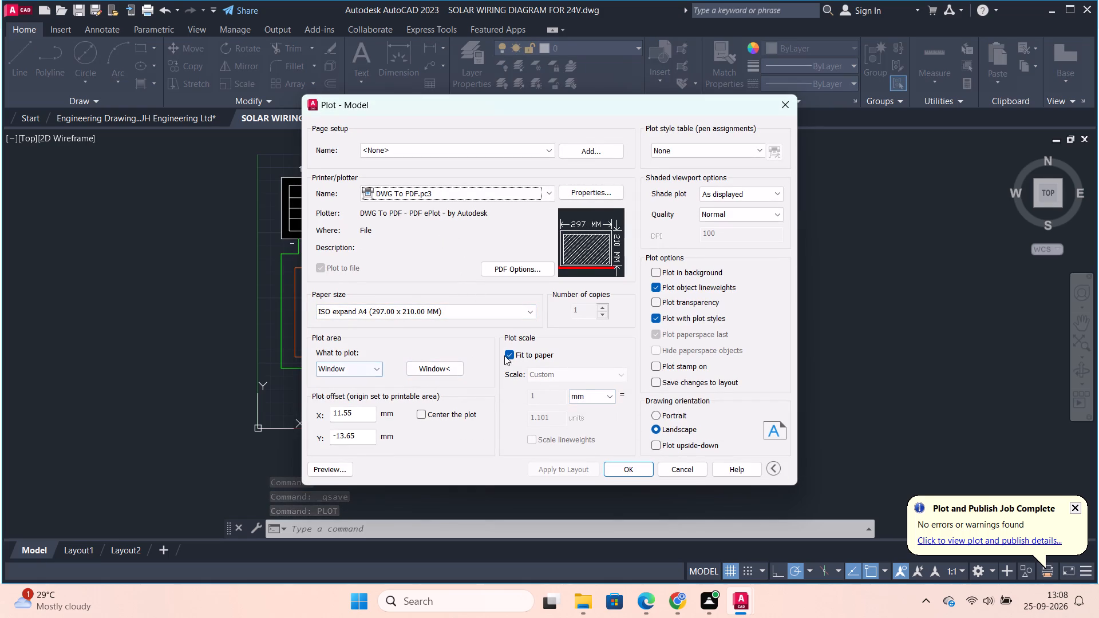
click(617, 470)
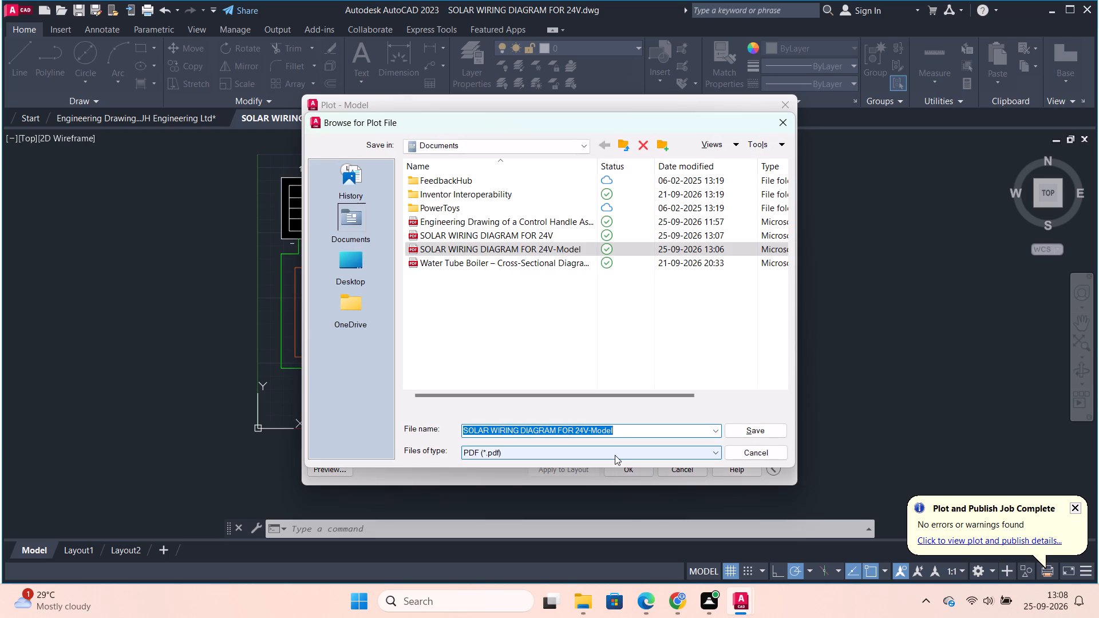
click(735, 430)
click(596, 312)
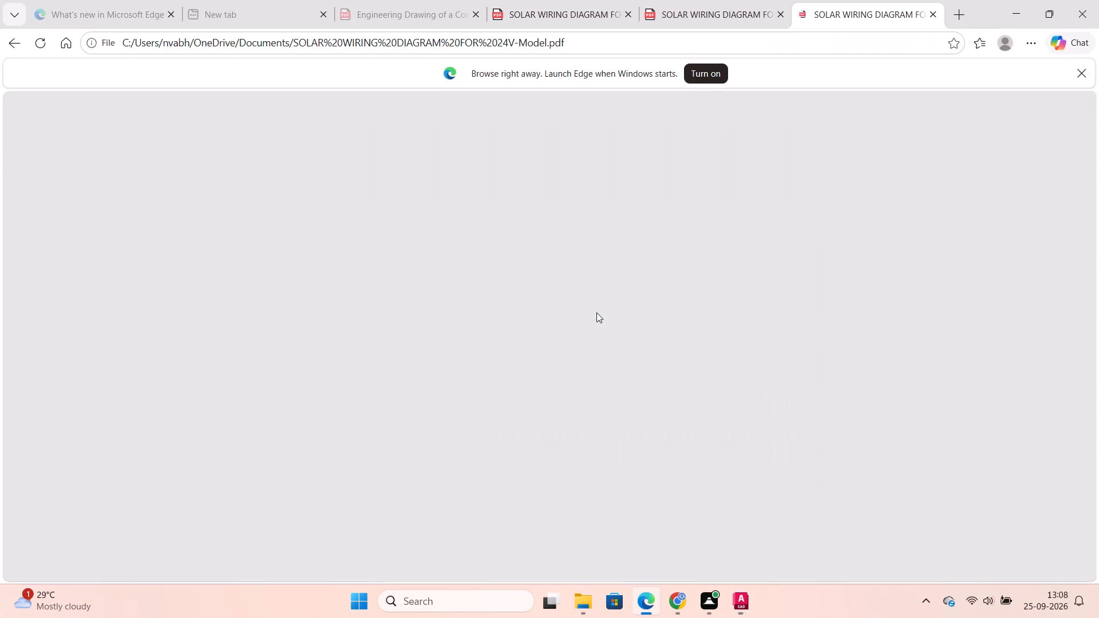
Check the diagram's placement on the page in the new PDF in Edge, compare the 24V PDF, and return to AutoCAD.
scroll(596, 314, down, 1)
scroll(673, 350, down, 1)
scroll(674, 349, up, 2)
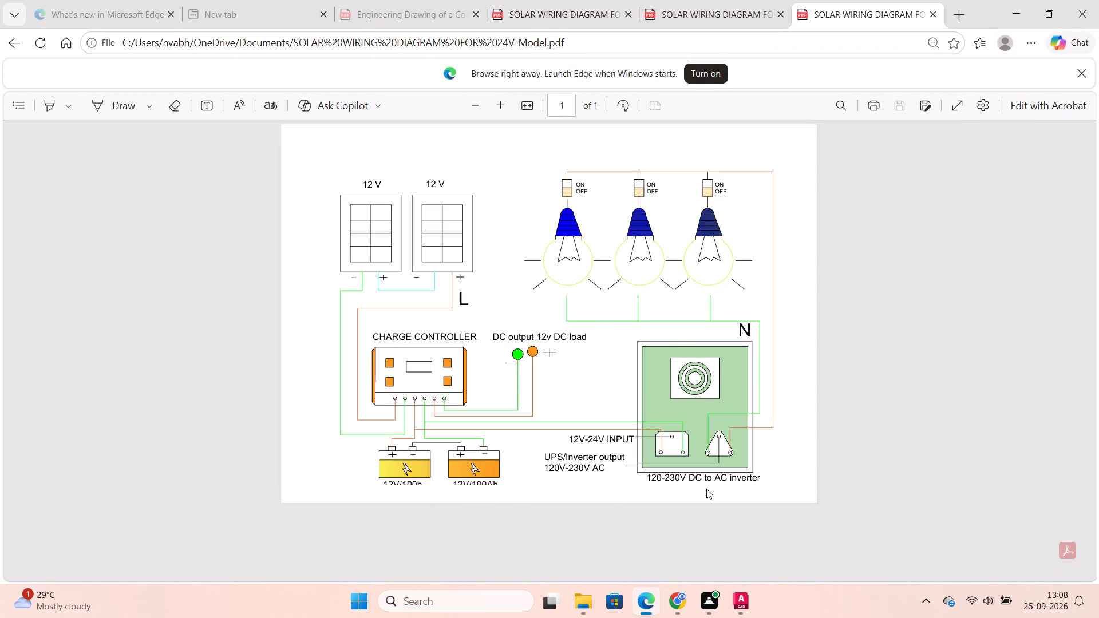
click(701, 0)
scroll(716, 167, down, 2)
scroll(689, 437, down, 4)
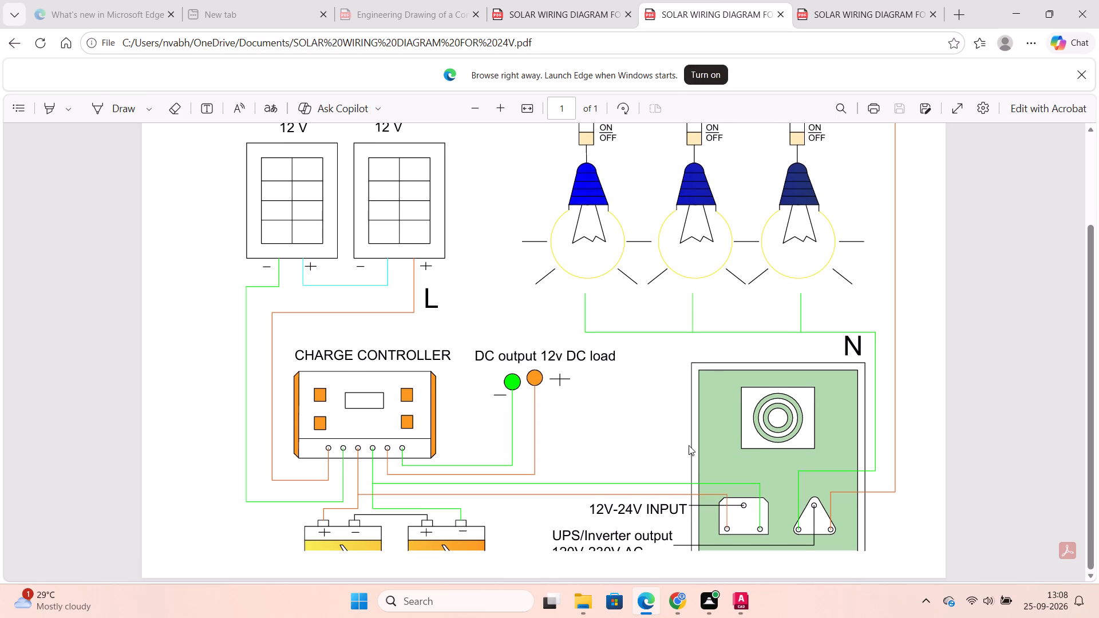
click(744, 604)
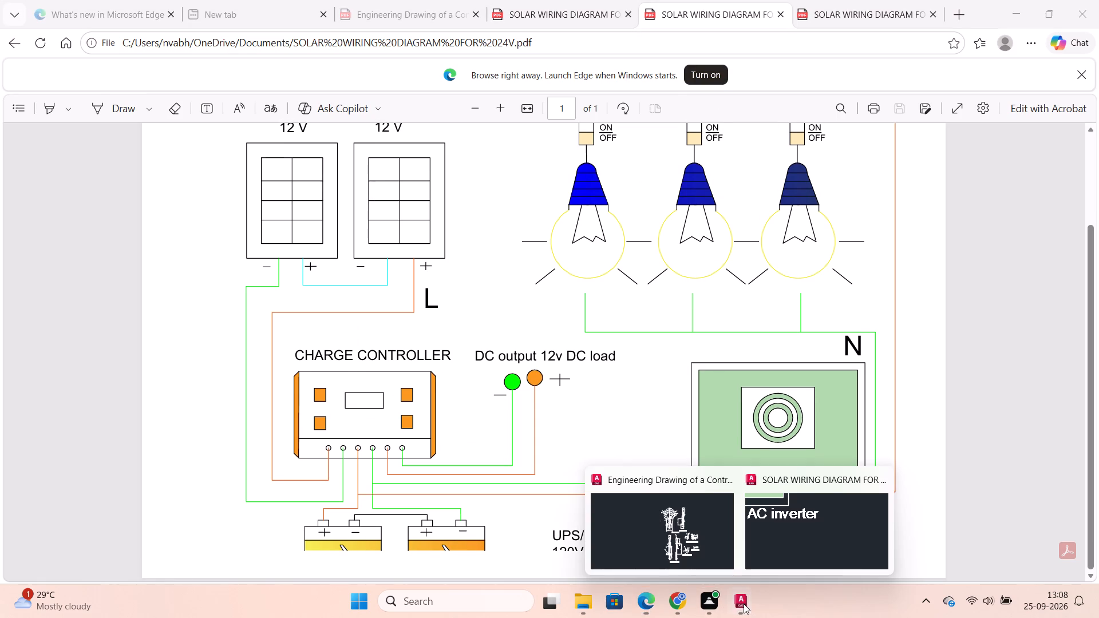
click(766, 544)
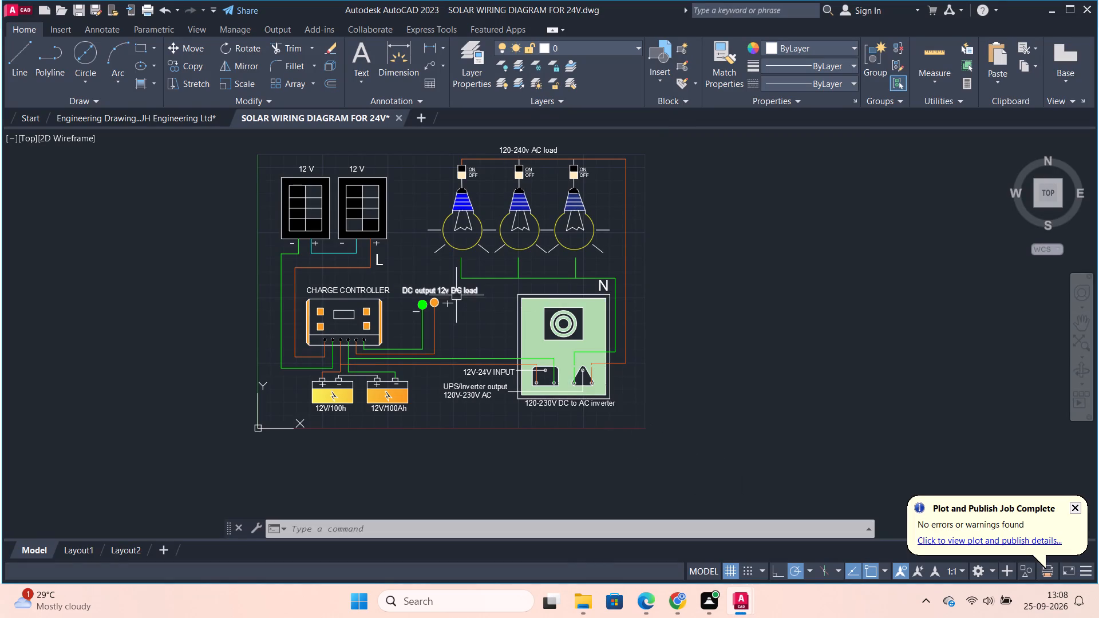
Plot the diagram to PDF on ISO full bleed A4 (297.00 x 210.00 MM) paper, replacing SOLAR WIRING DIAGRAM FOR 24V-Model.
key(Escape)
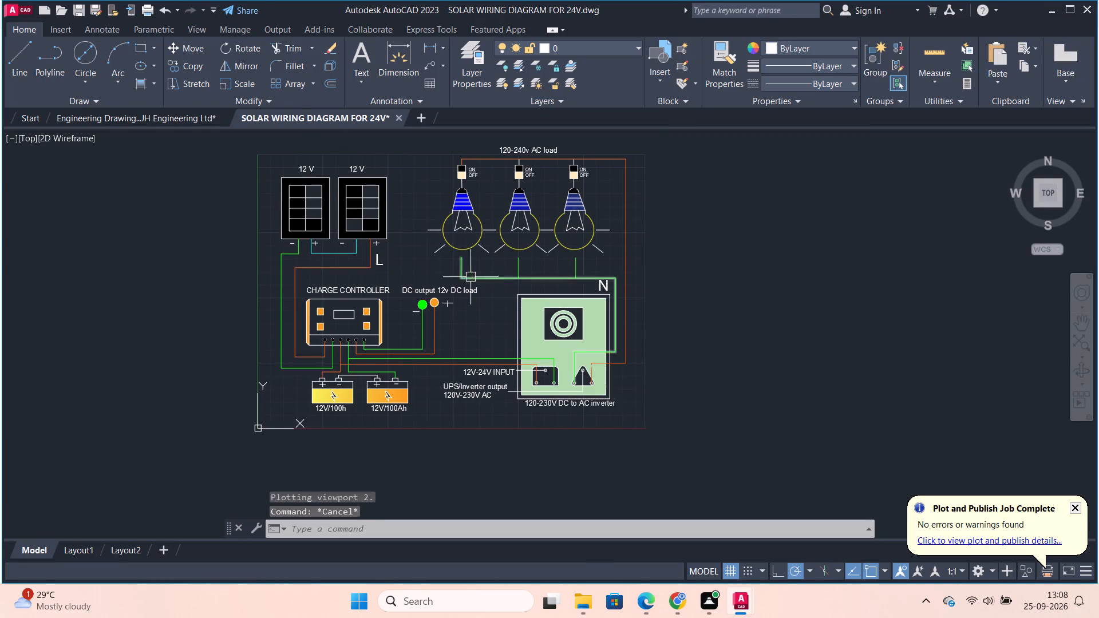
key(p)
text(LO)
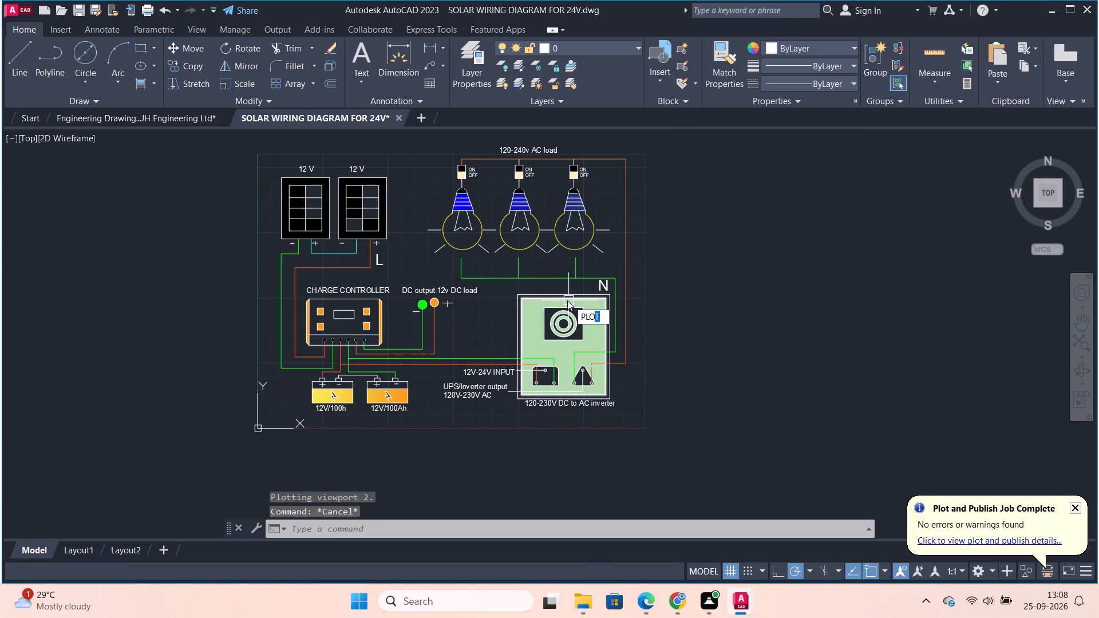
key(t)
click(624, 330)
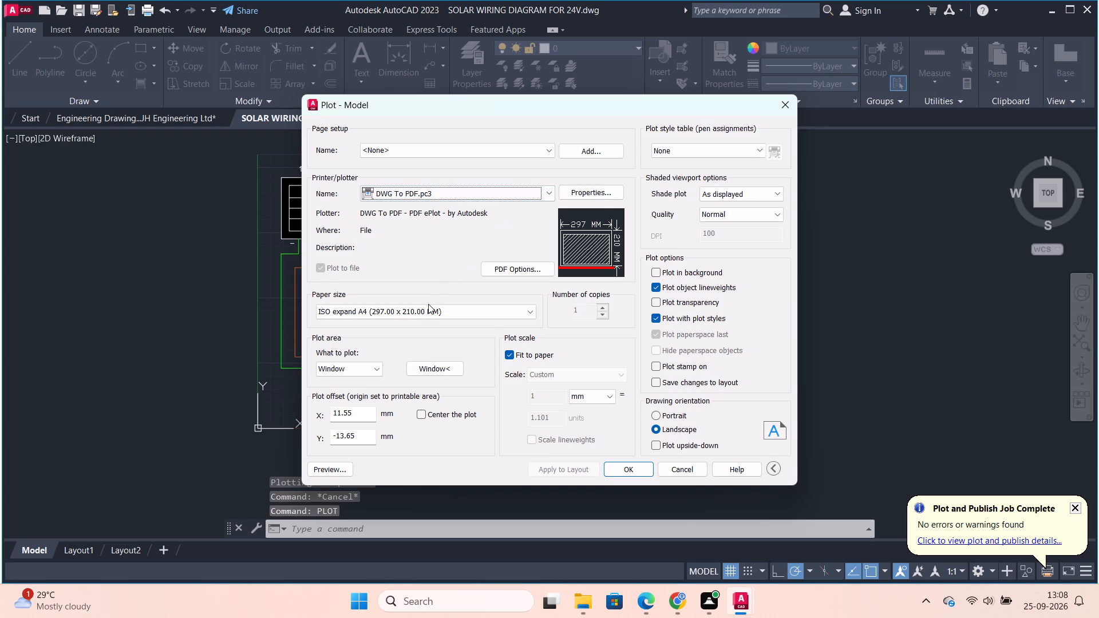
click(396, 312)
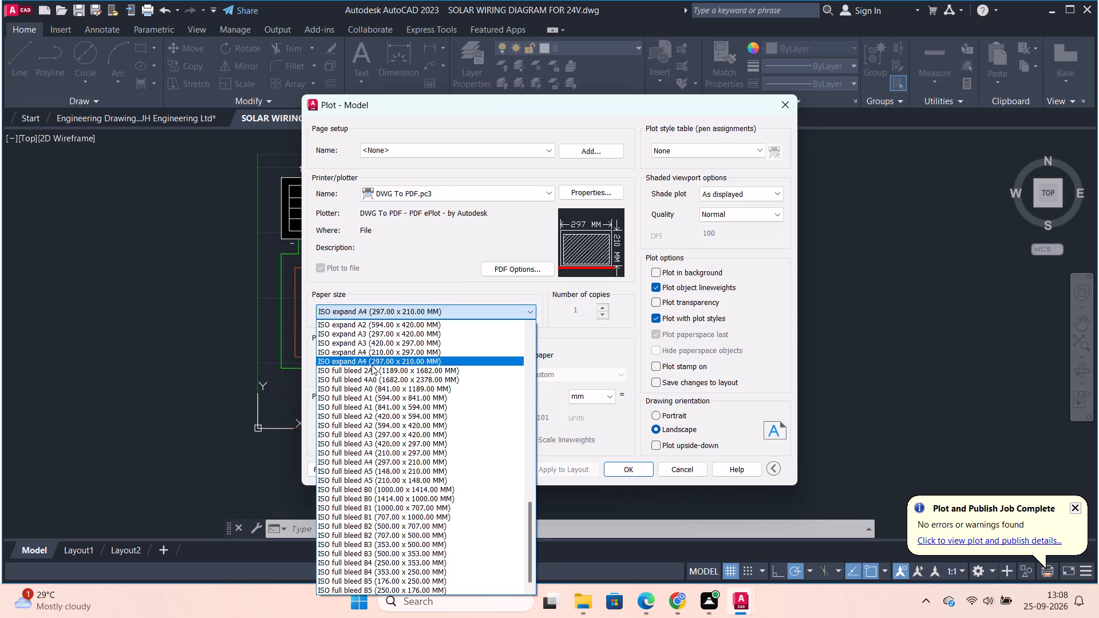
scroll(368, 311, up, 1)
scroll(367, 358, up, 1)
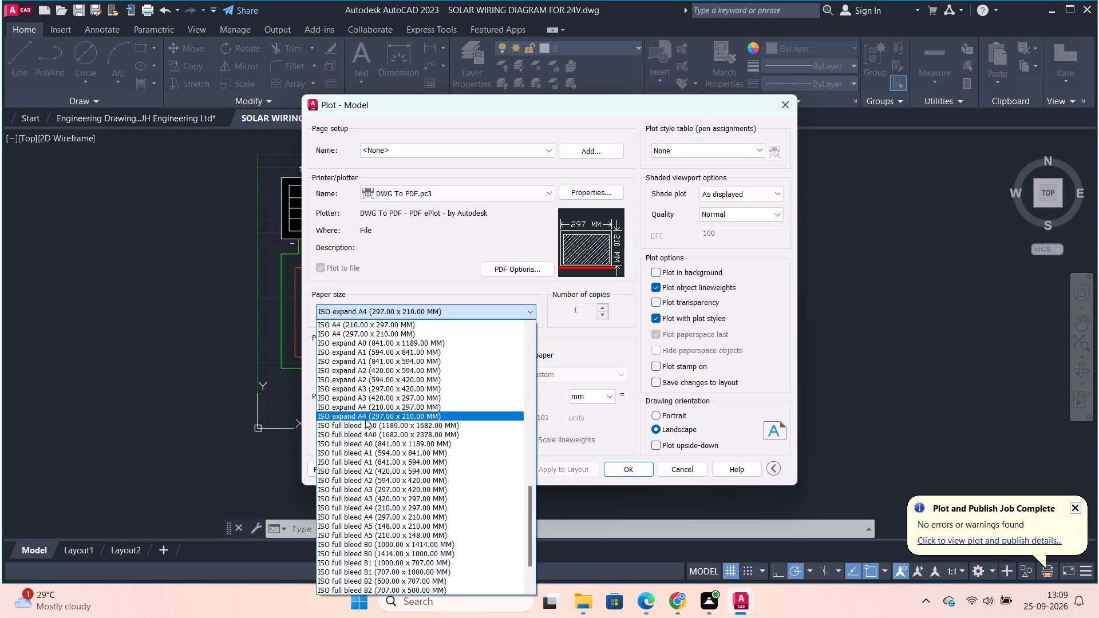
click(389, 513)
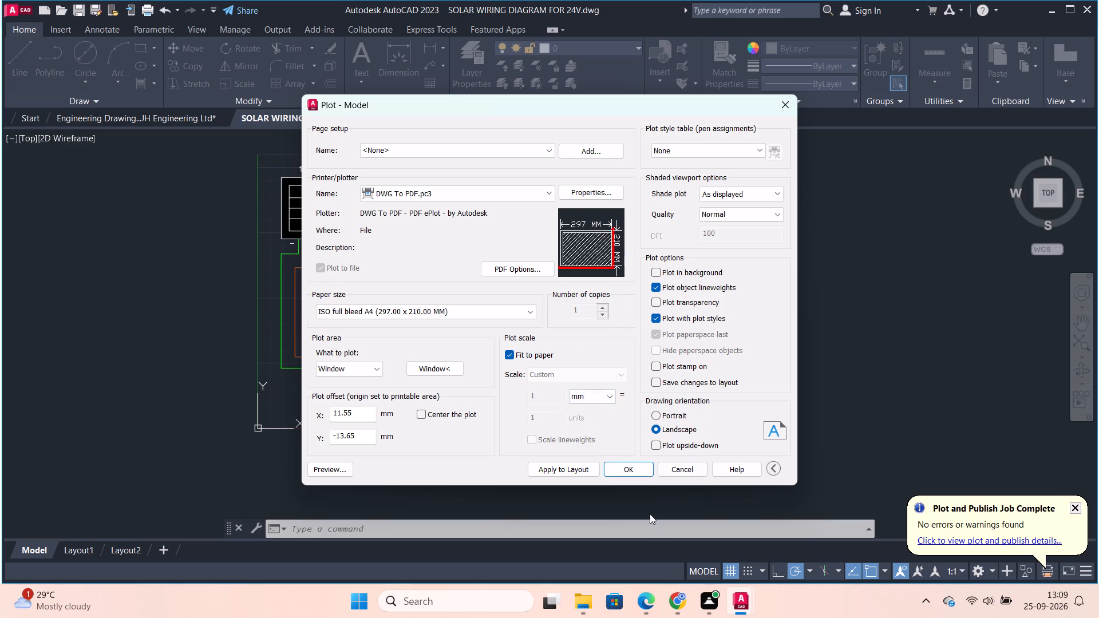
click(632, 467)
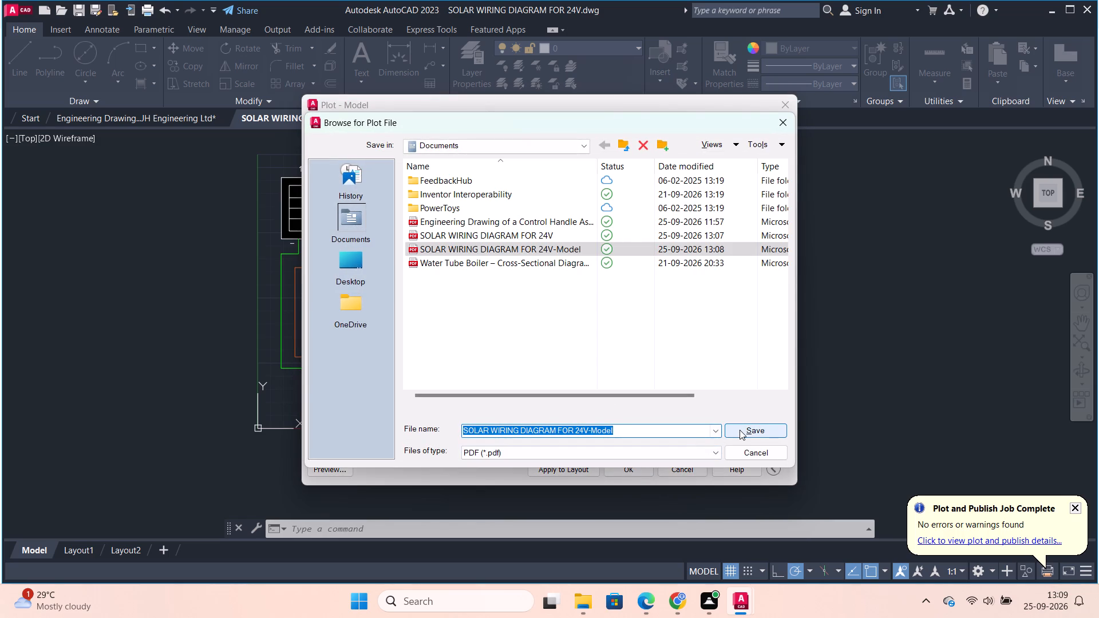
click(740, 430)
click(603, 315)
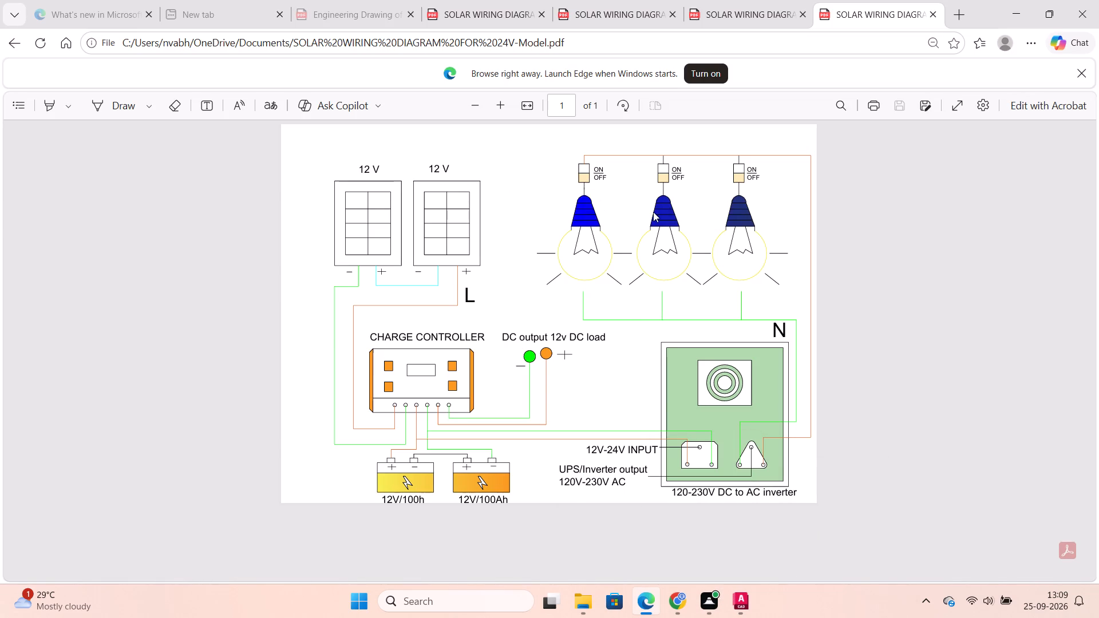
Return to AutoCAD and save the 24V solar wiring diagram drawing.
click(736, 596)
click(782, 505)
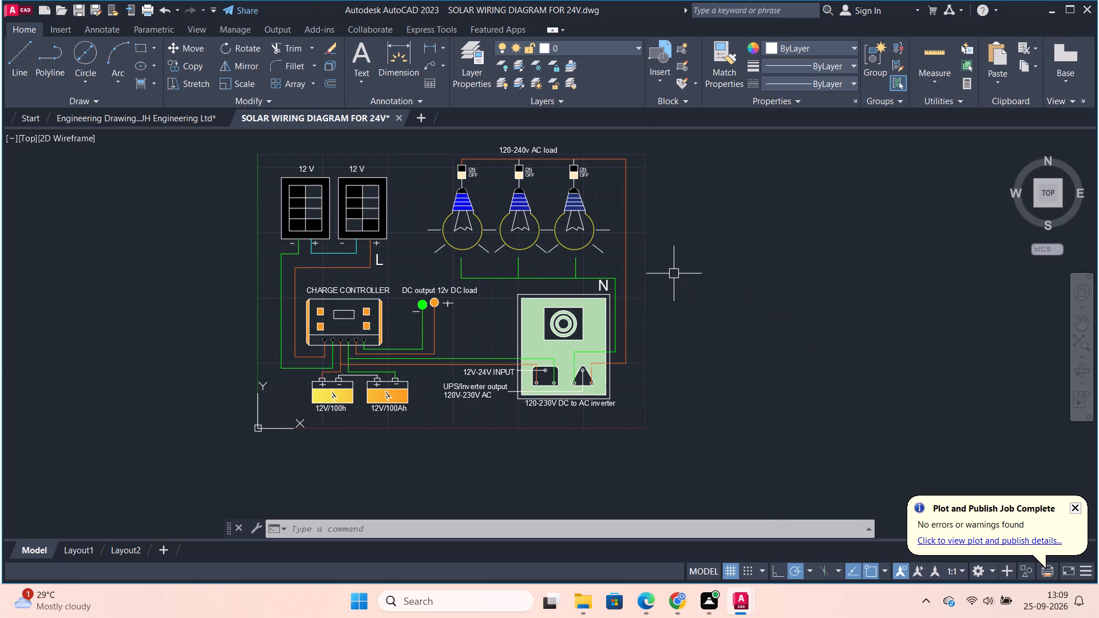
key(ctrl+s)
Start Plot and review the PDF options, shade plot, quality and drawing orientation, keeping Normal quality and Landscape.
text(PLOT)
click(712, 302)
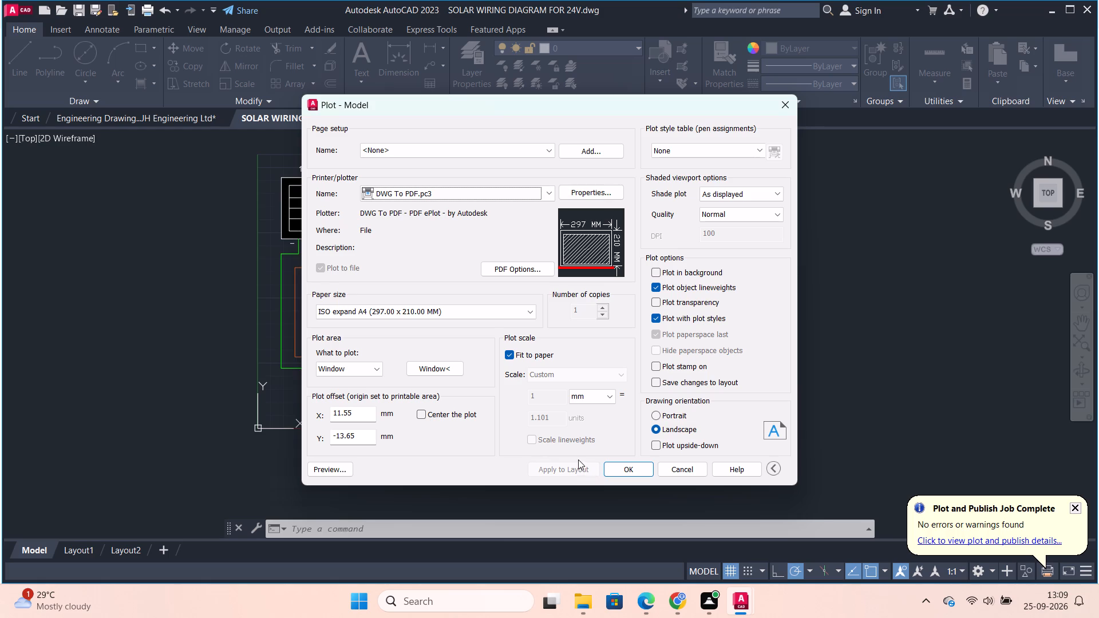
click(515, 270)
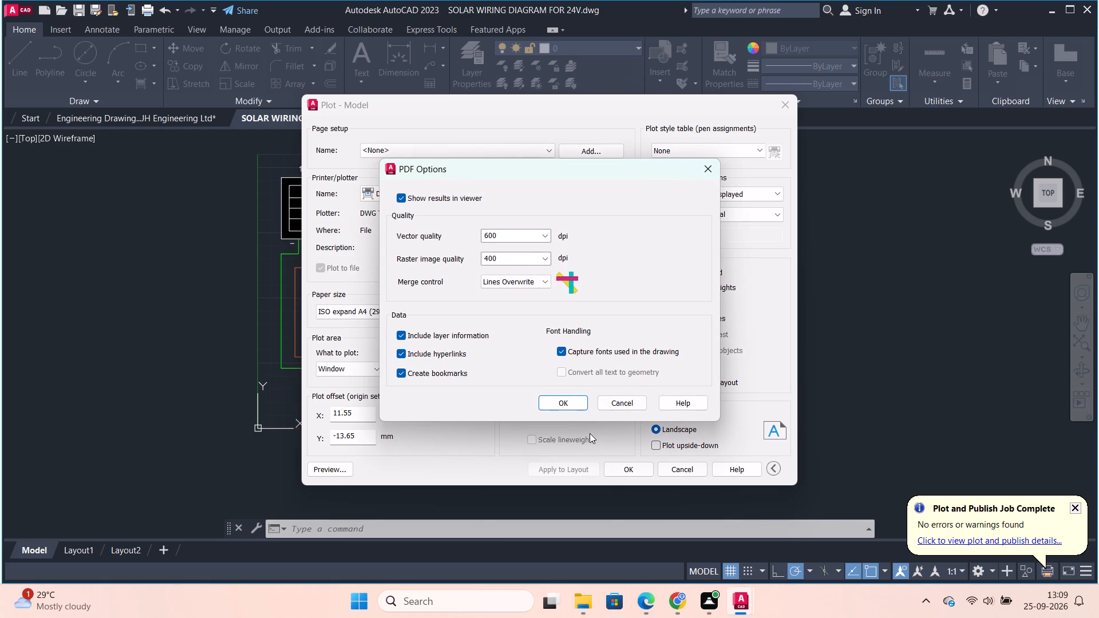
click(574, 405)
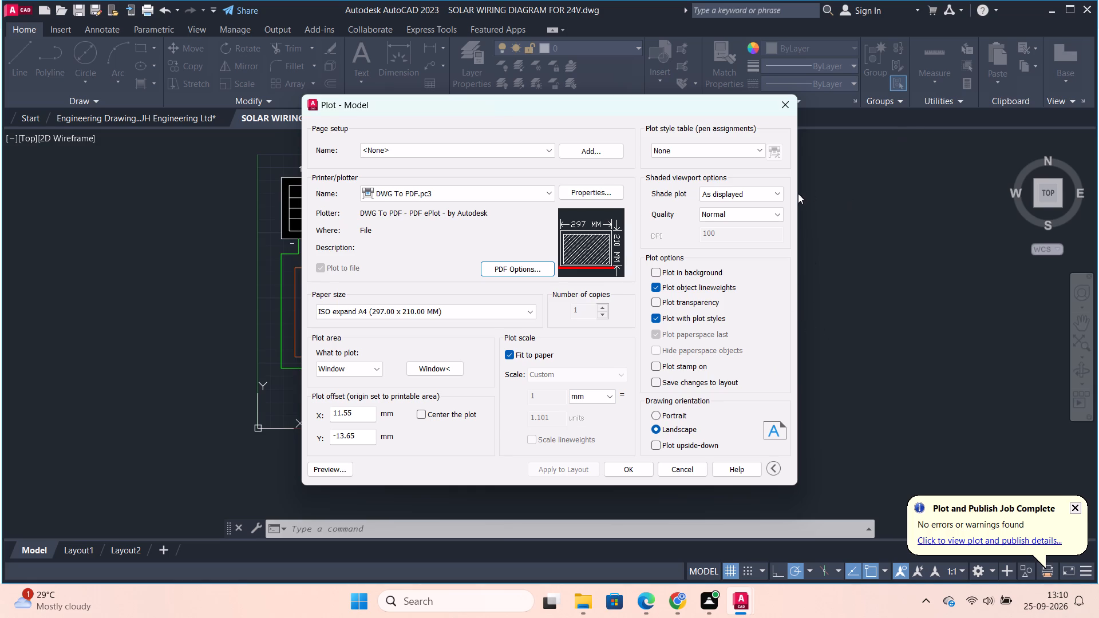
click(772, 193)
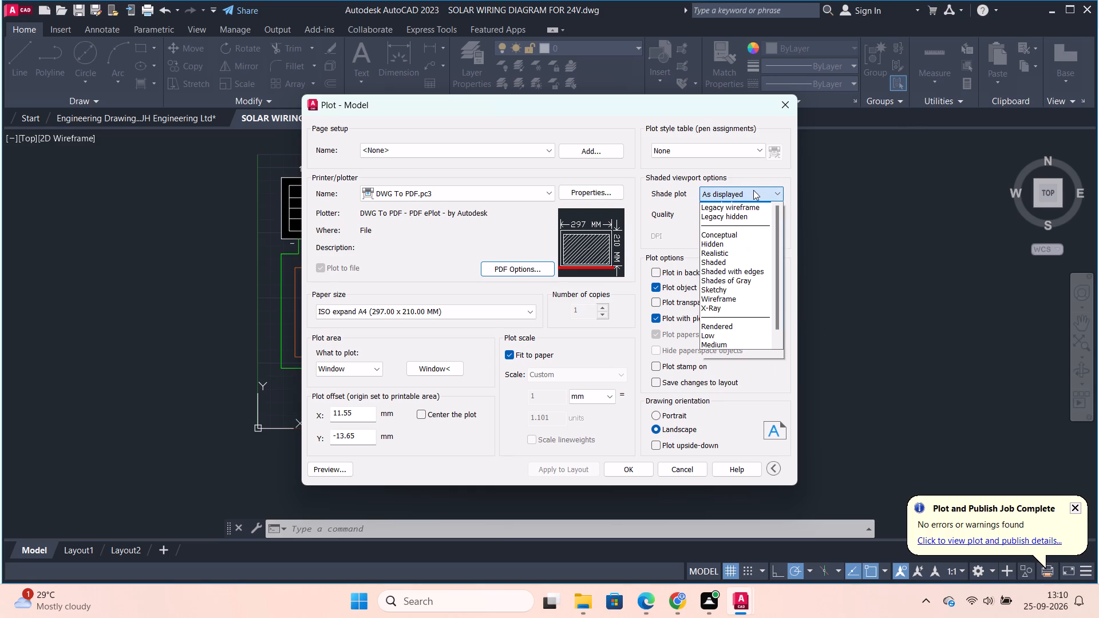
click(765, 193)
click(751, 215)
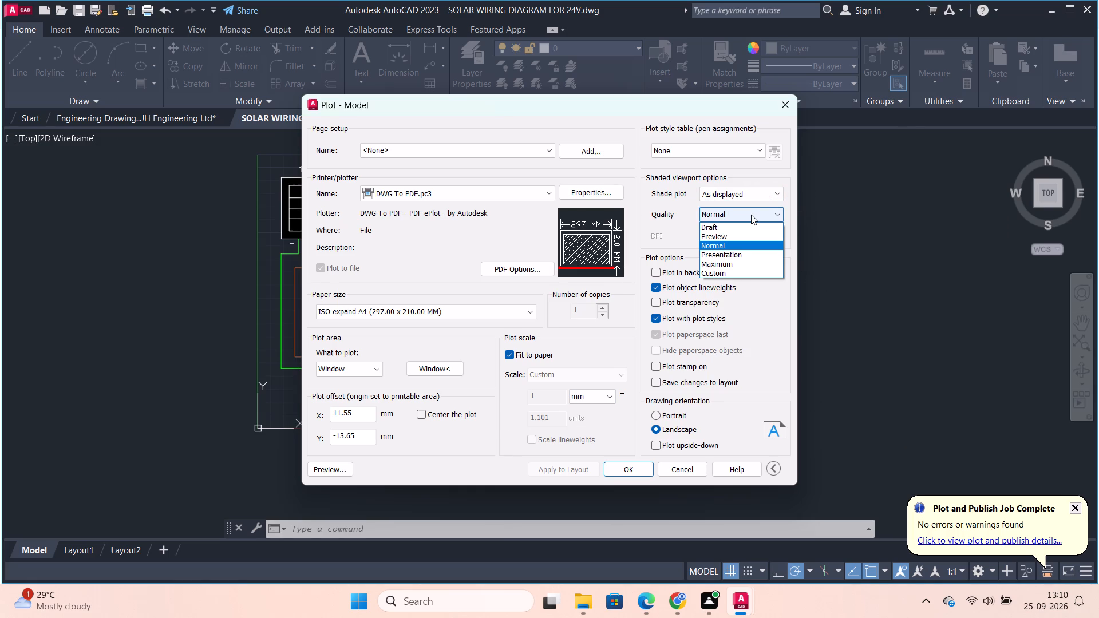
click(714, 248)
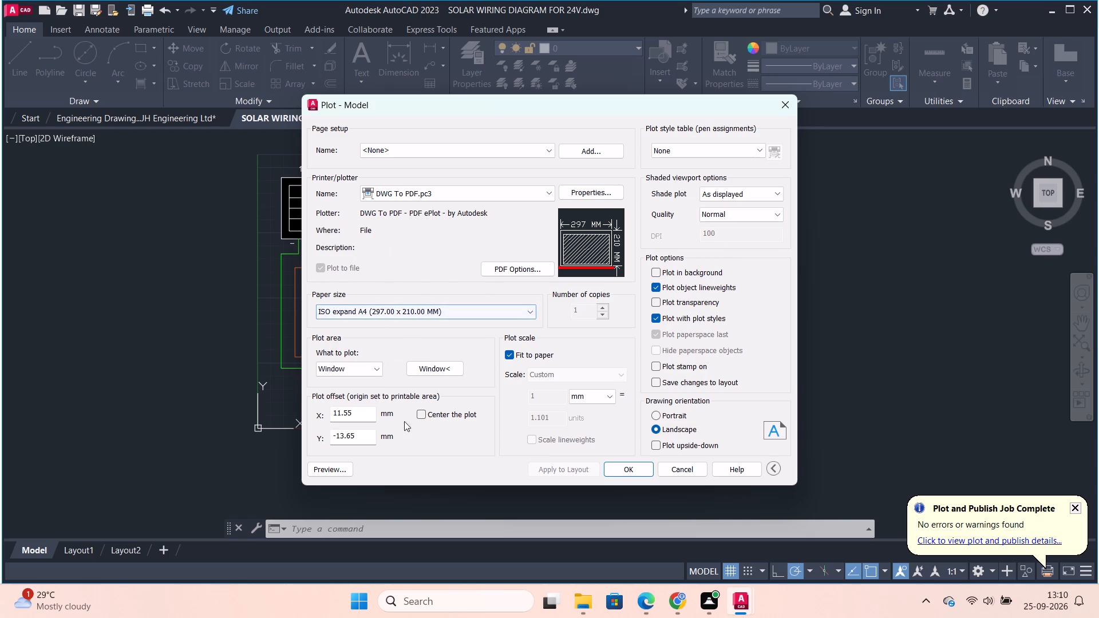
click(662, 414)
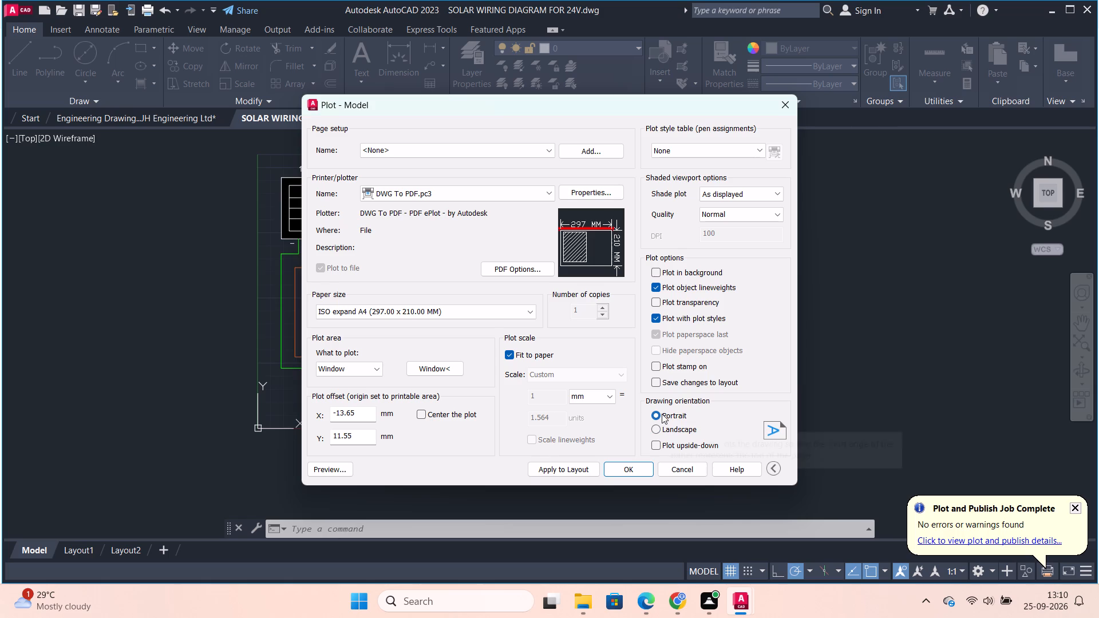
click(662, 434)
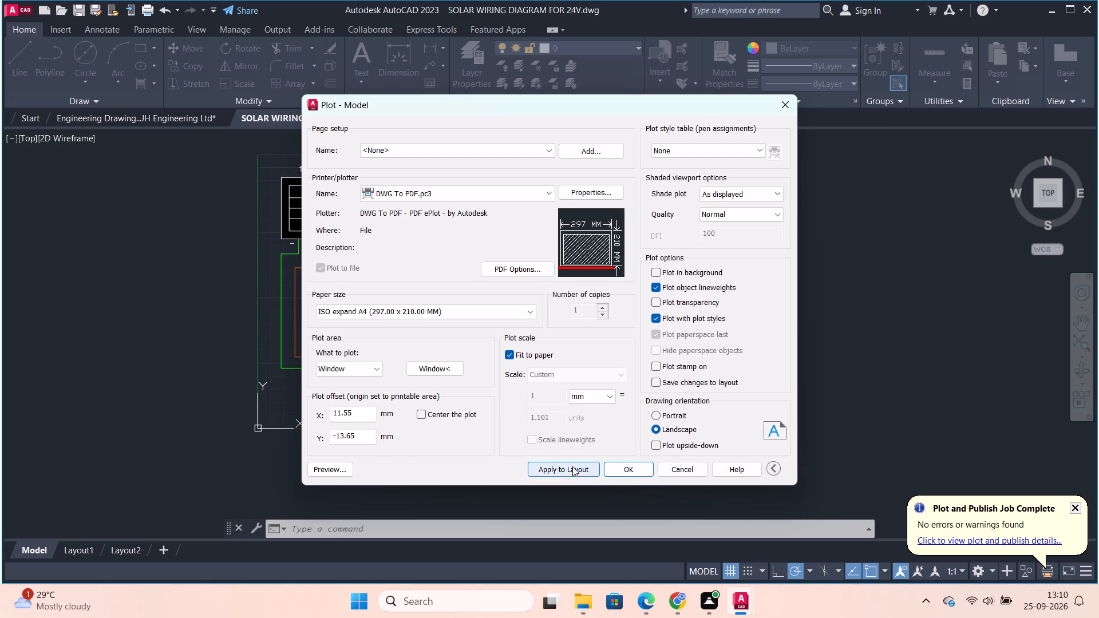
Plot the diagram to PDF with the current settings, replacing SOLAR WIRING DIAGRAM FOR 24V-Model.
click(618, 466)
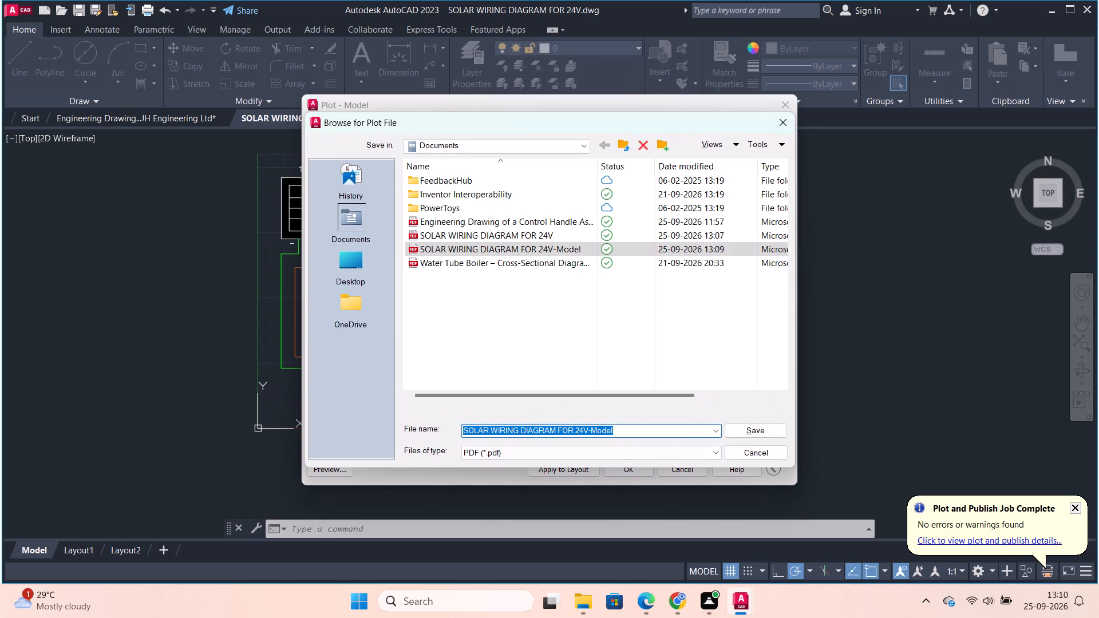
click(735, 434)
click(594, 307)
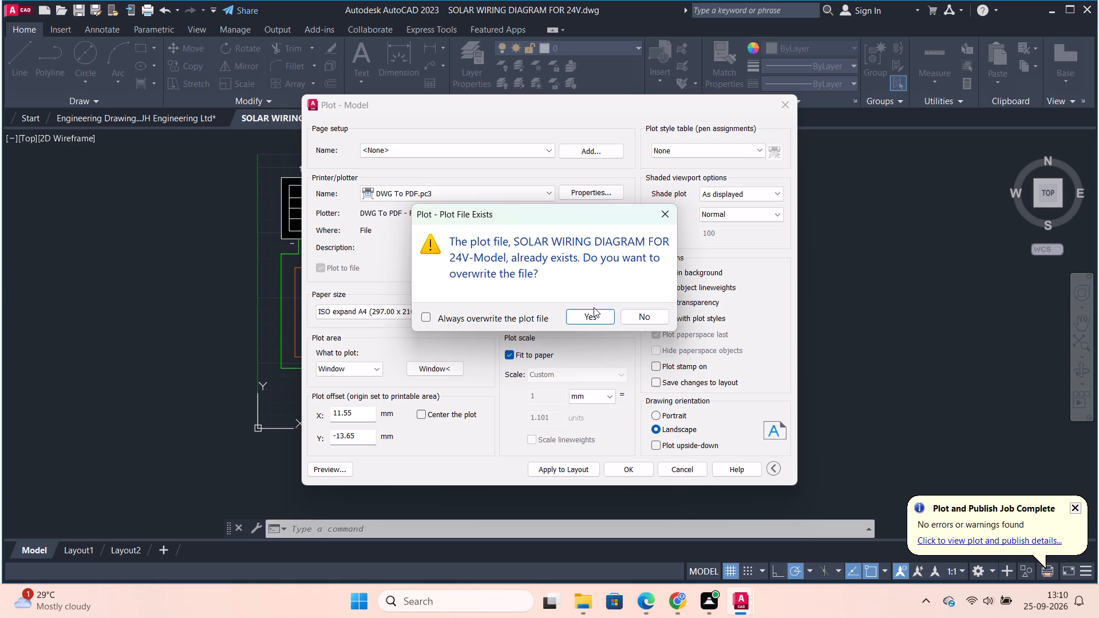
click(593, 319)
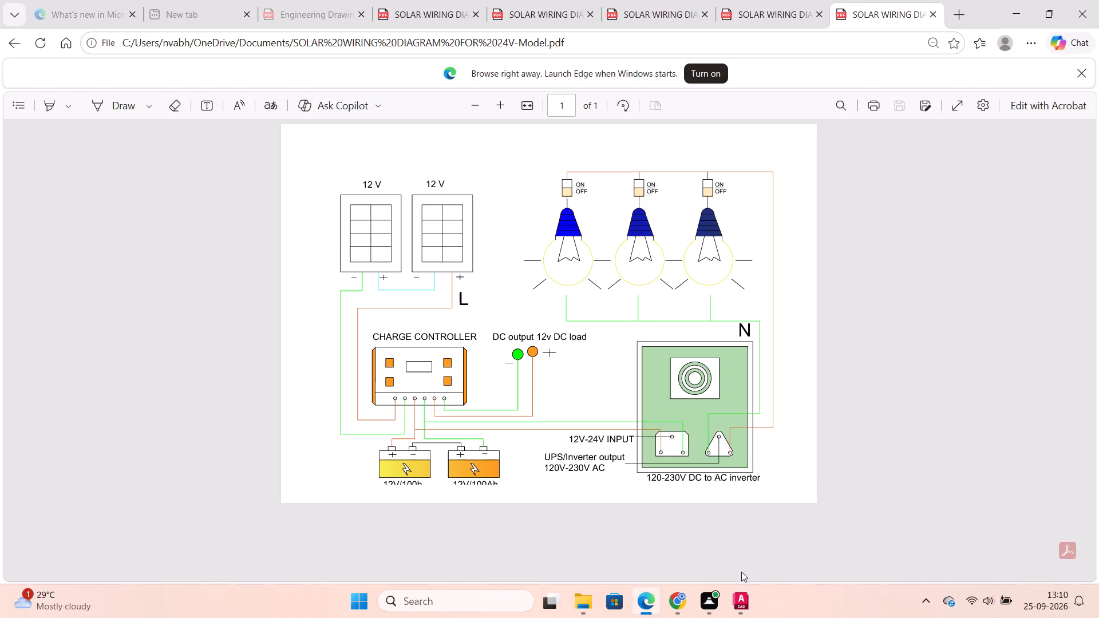
Return to AutoCAD, move the entire wiring diagram about 11 units to the left at 180°, and save the drawing.
click(740, 607)
click(750, 532)
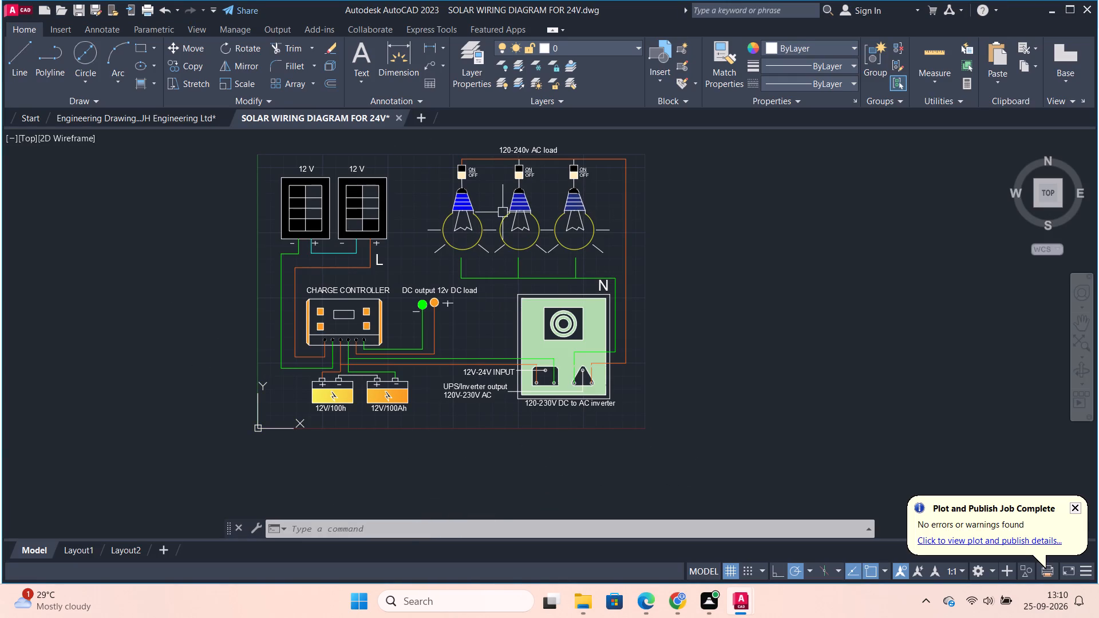
key(ctrl+a)
key(m)
key(Return)
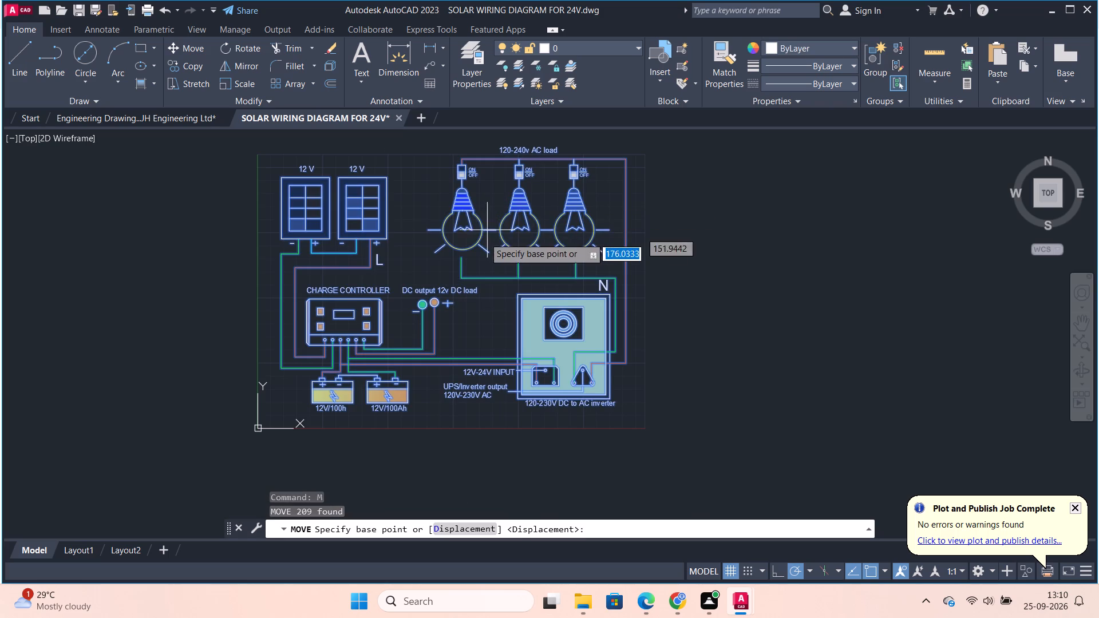
click(437, 256)
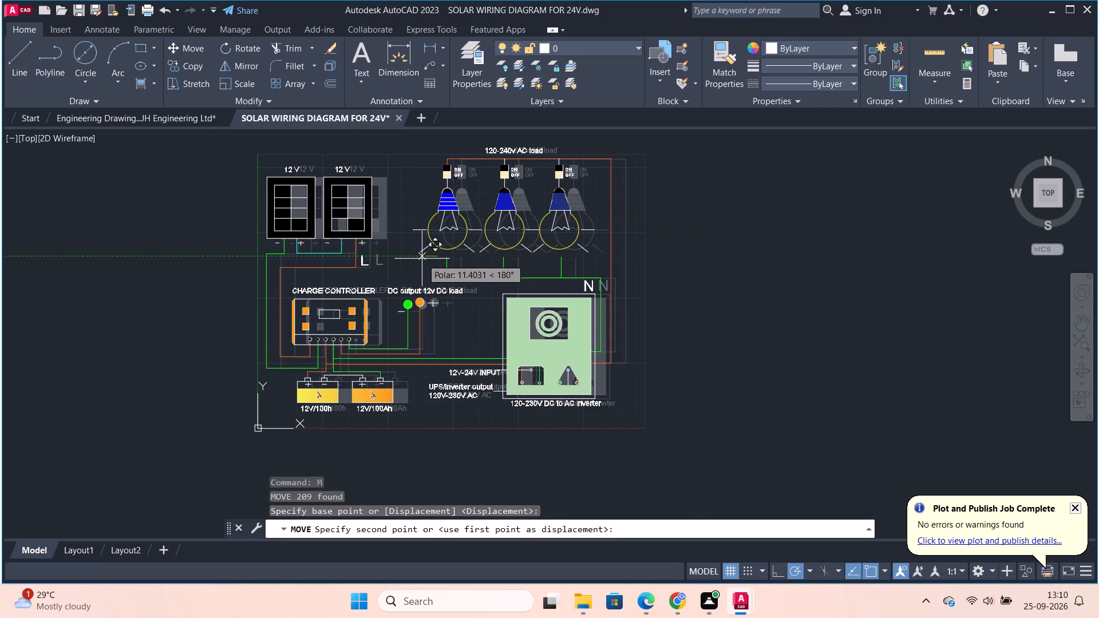
click(422, 259)
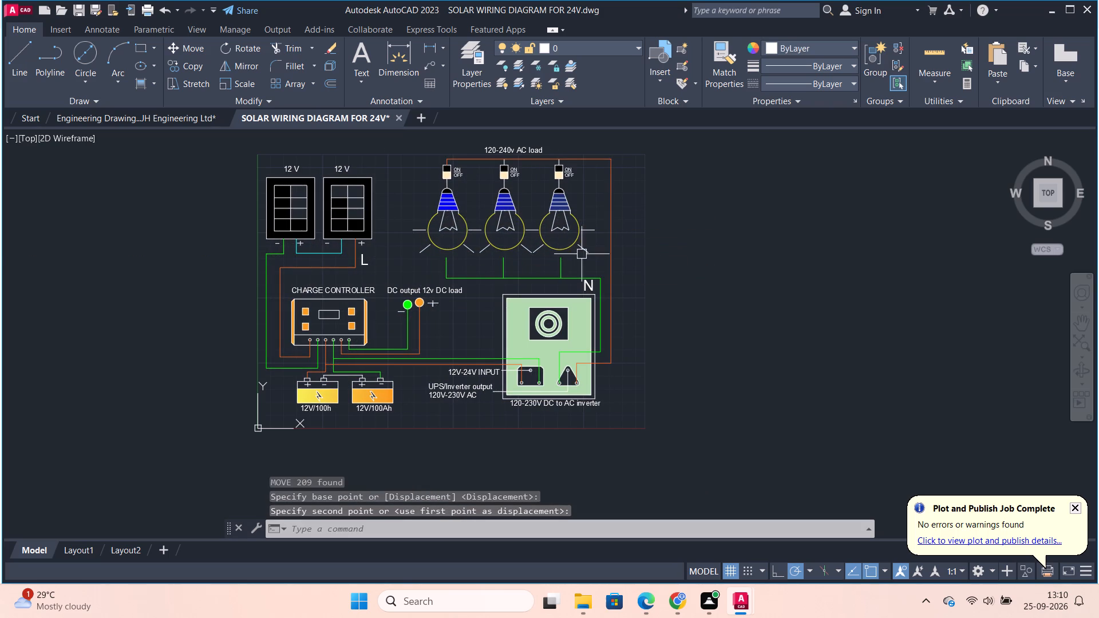
key(ctrl+s)
Start Plot for the moved diagram and recheck the placement in the previous PDF in Edge.
text(PLOT)
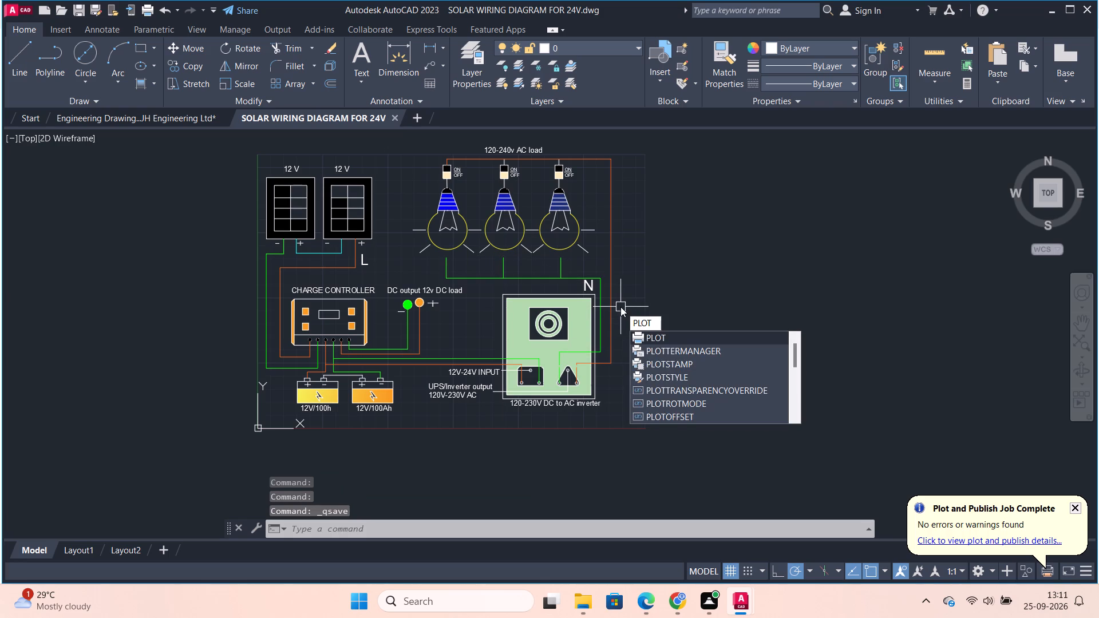
click(664, 335)
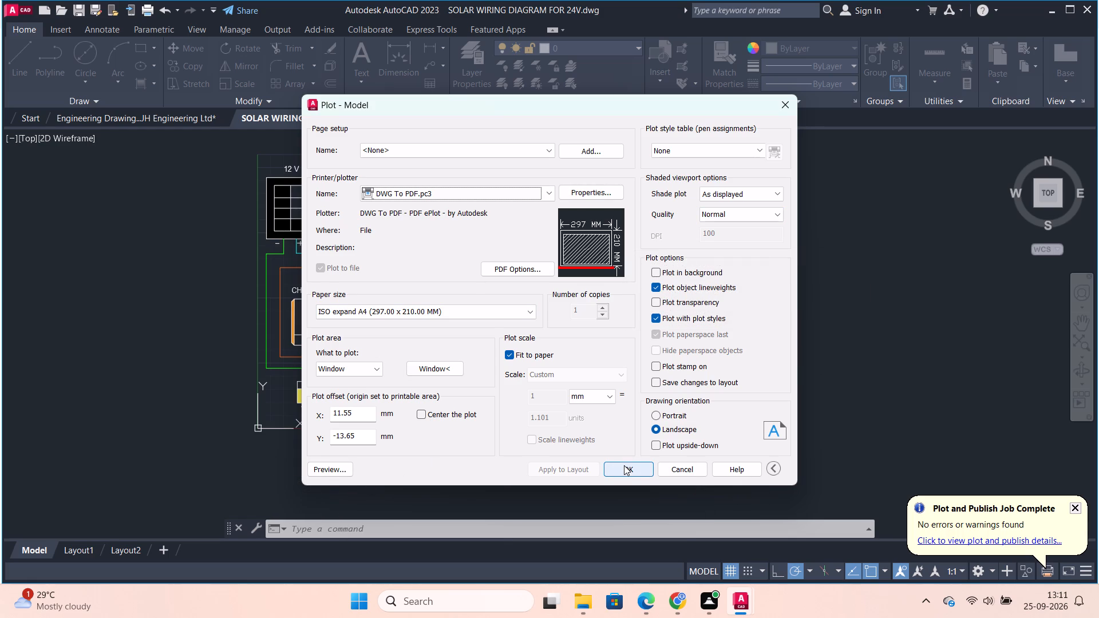
click(639, 608)
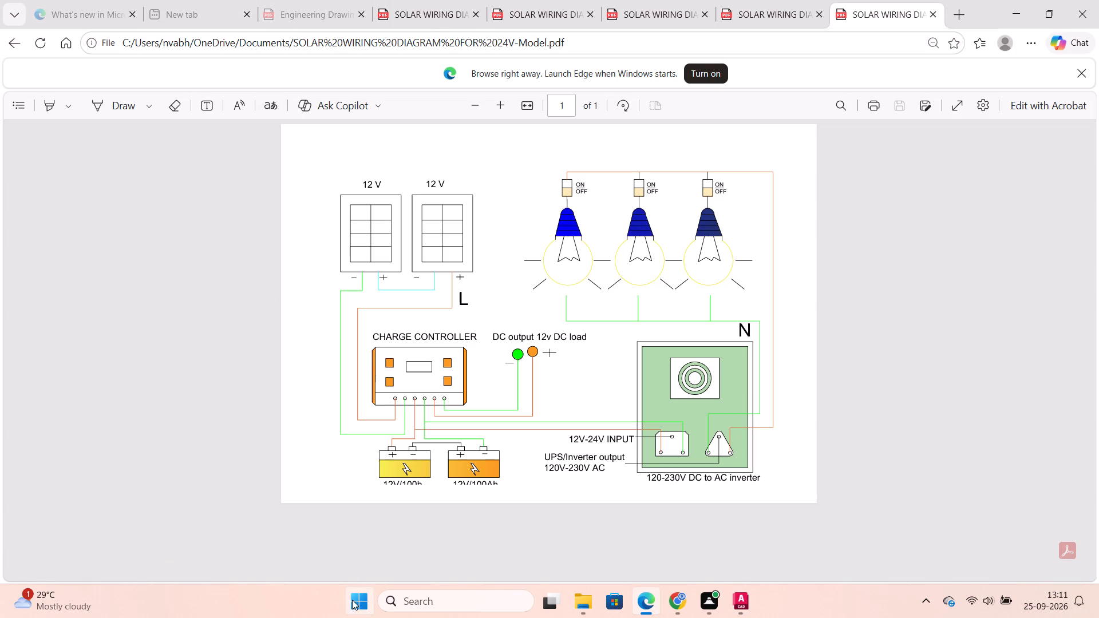
click(1010, 16)
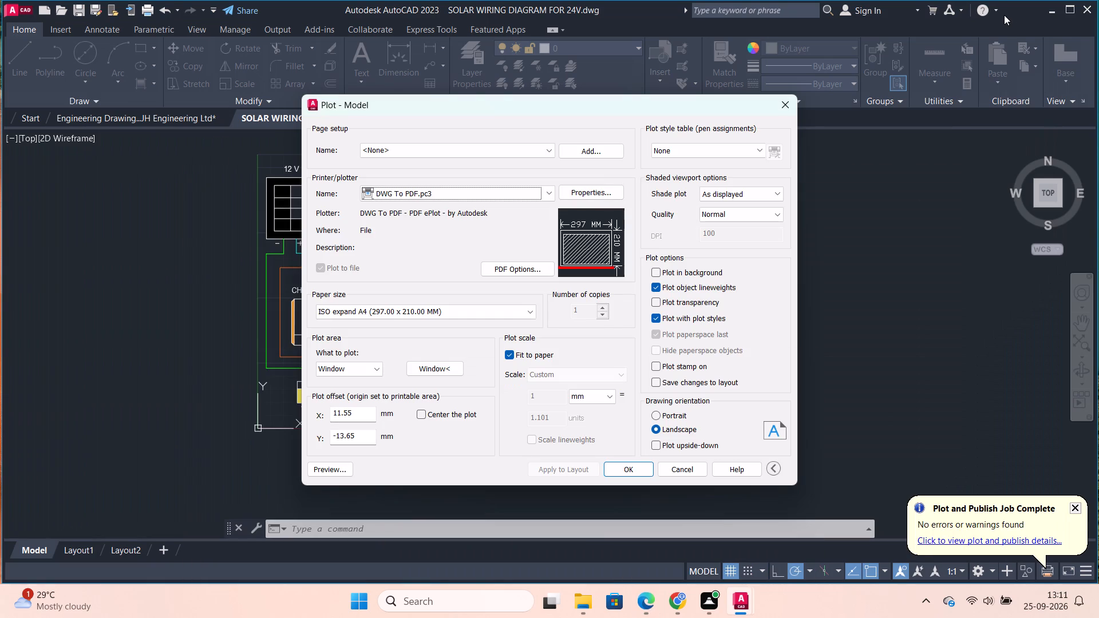
Open File Explorer and look through the Downloads folder for the plotted PDF files.
click(1098, 617)
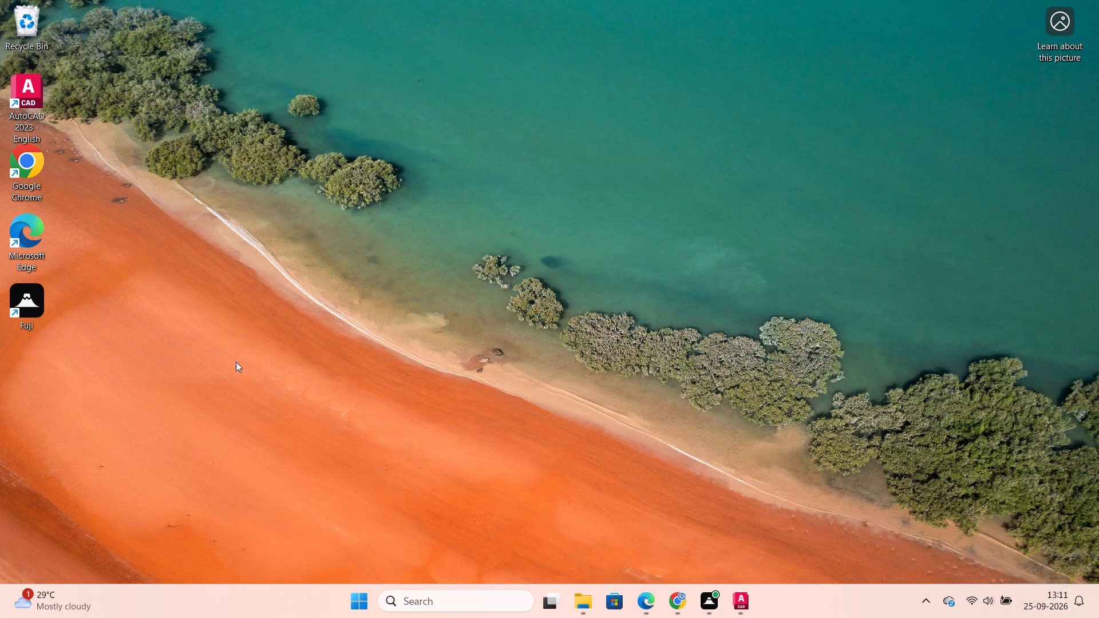
double_click(590, 602)
click(590, 602)
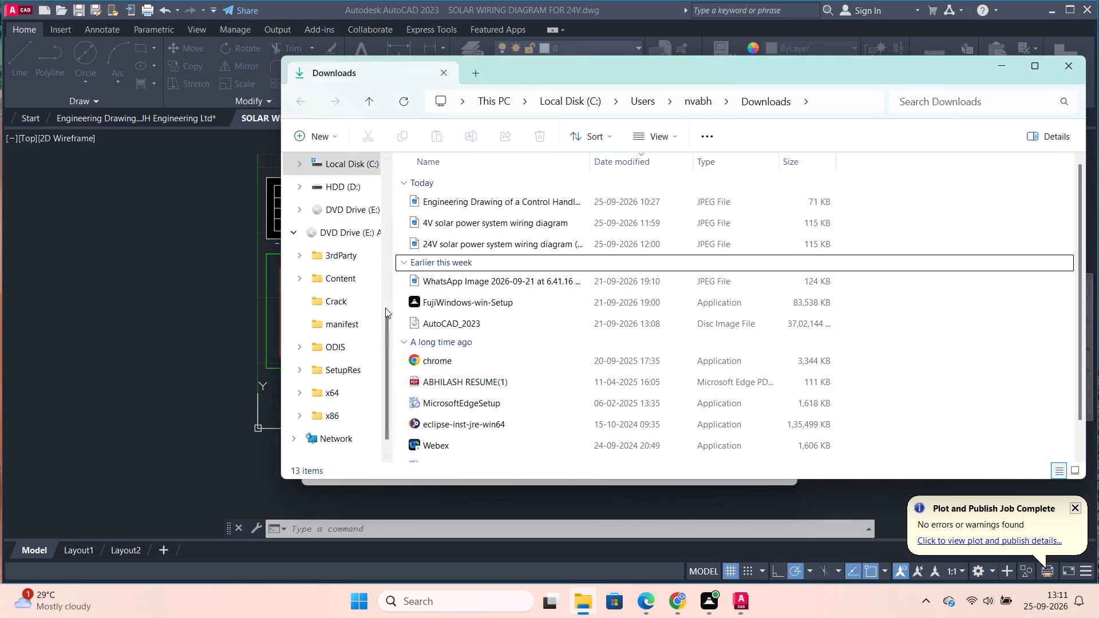
scroll(336, 158, up, 2)
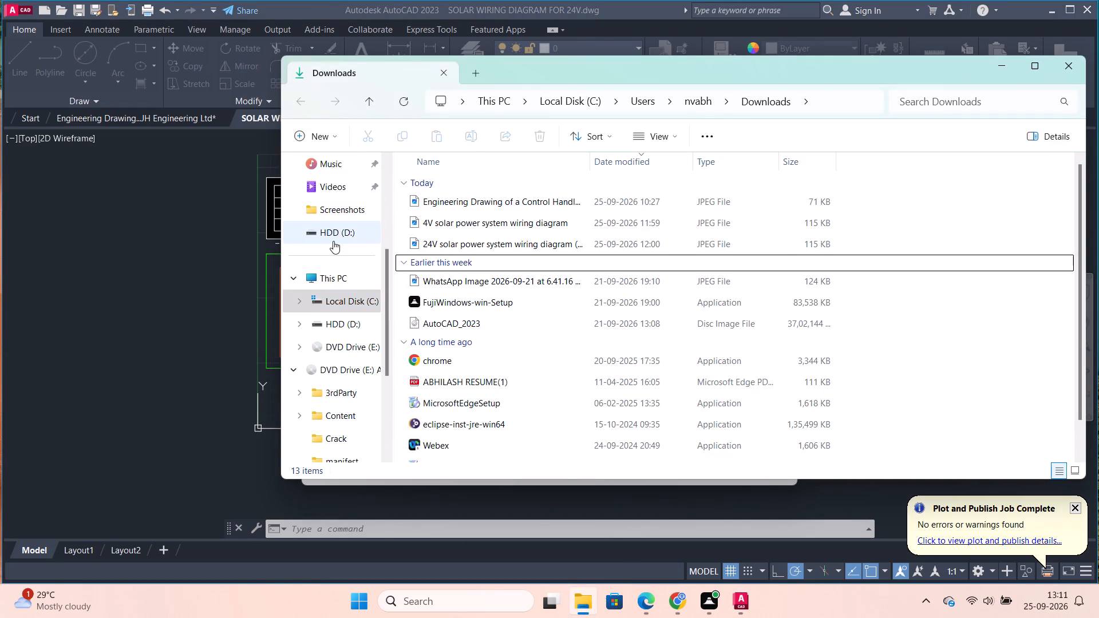
scroll(333, 243, up, 2)
click(334, 227)
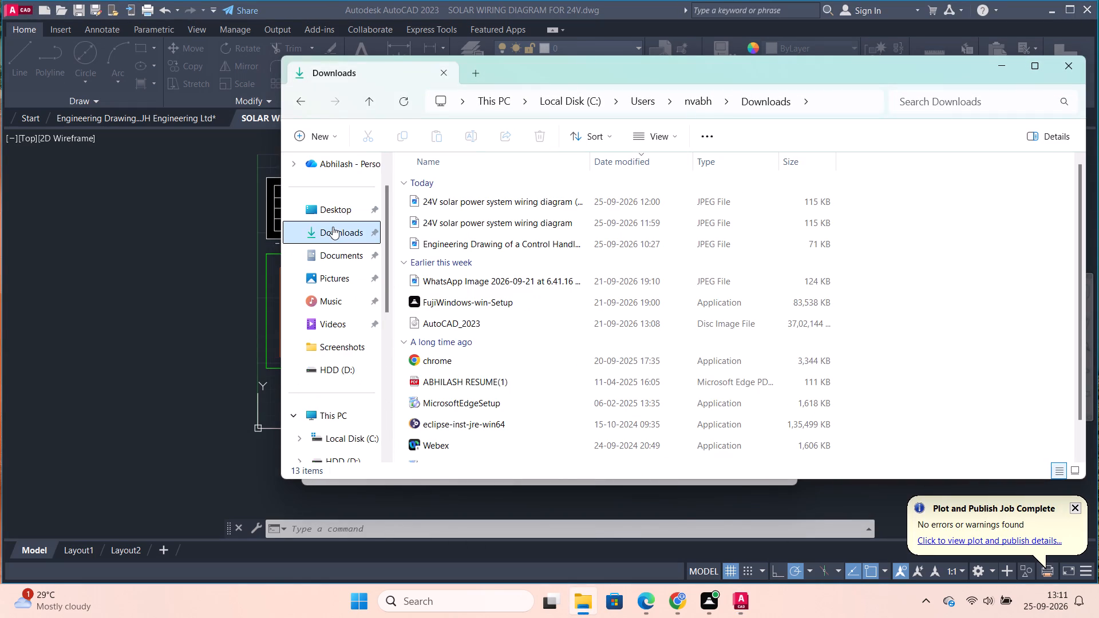
scroll(544, 299, down, 2)
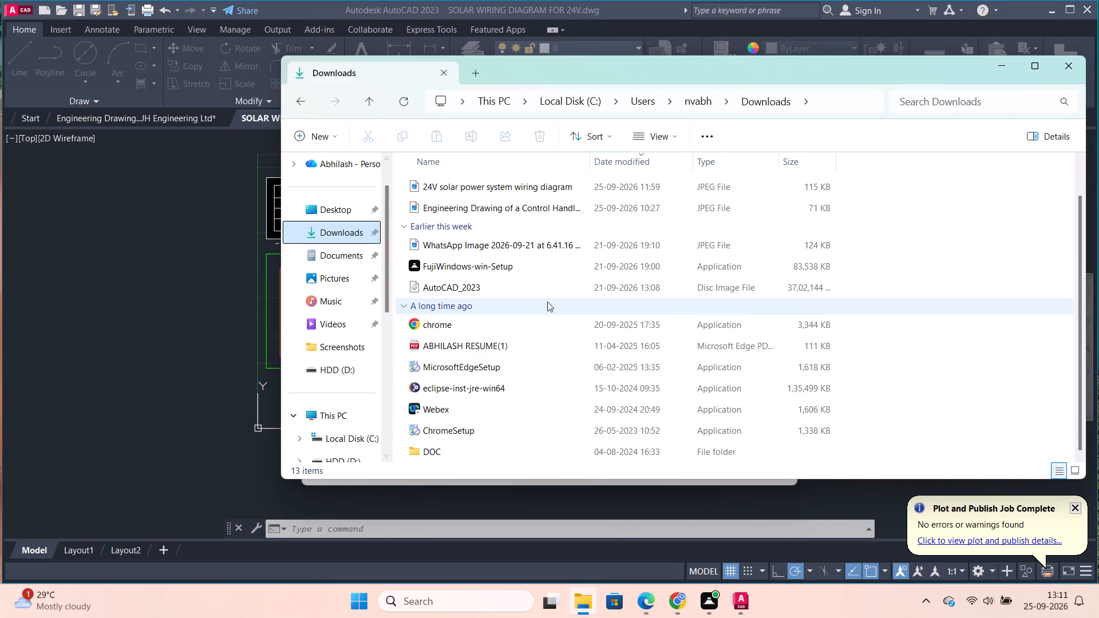
scroll(537, 348, down, 2)
scroll(532, 352, up, 3)
scroll(523, 279, up, 3)
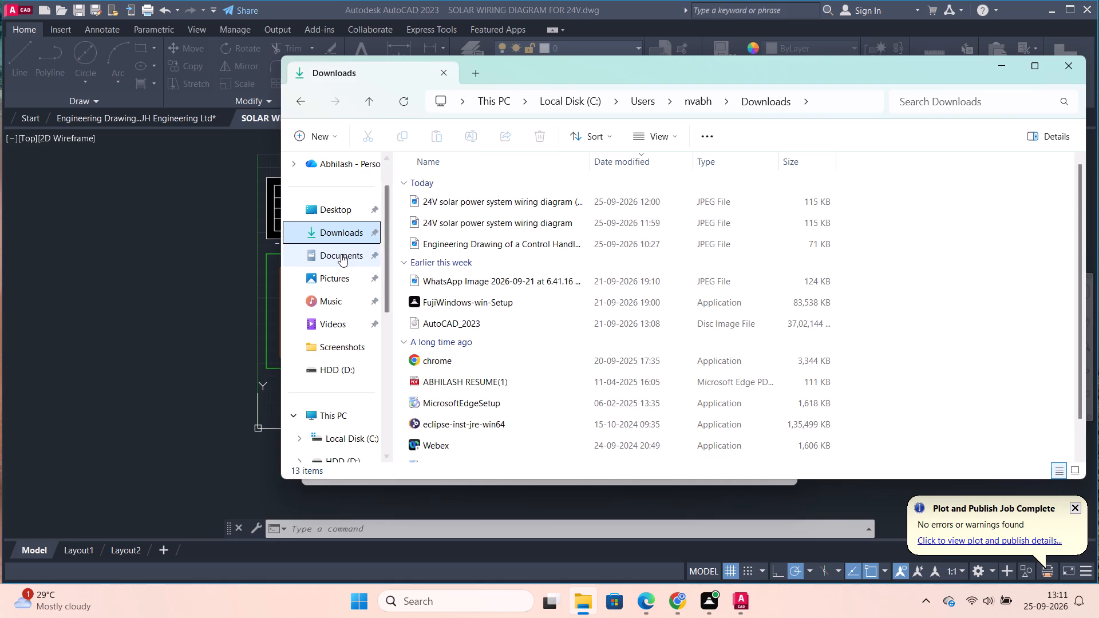
Delete the PDFs SOLAR WIRING DIAGRAM FOR 24V and SOLAR WIRING DIAGRAM FOR 24V-Model from the Documents folder.
click(341, 254)
scroll(547, 341, down, 1)
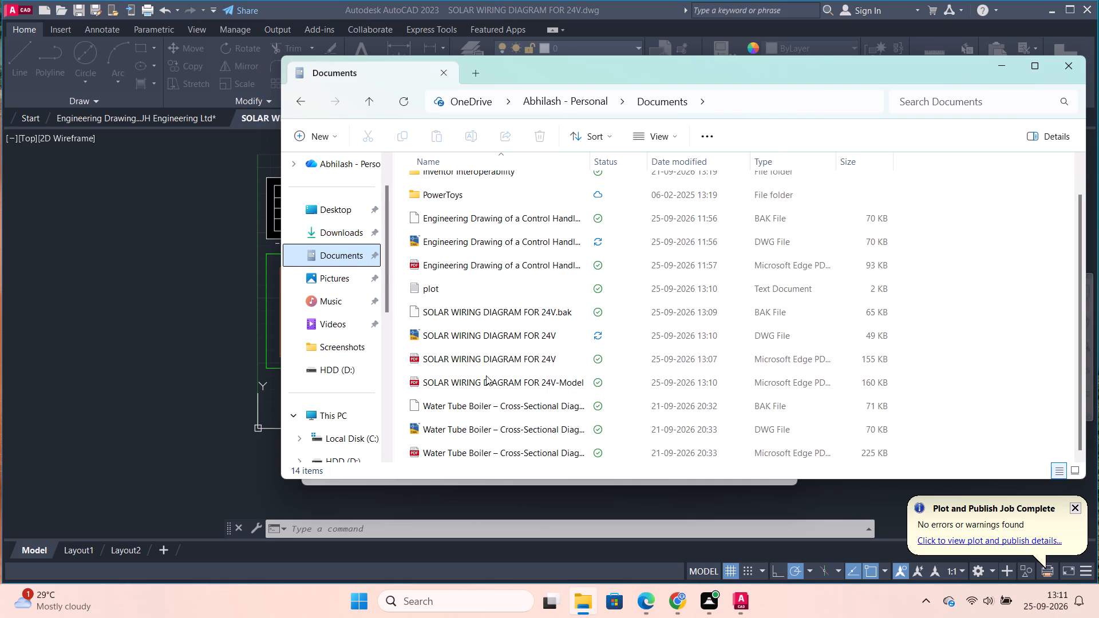
click(475, 358)
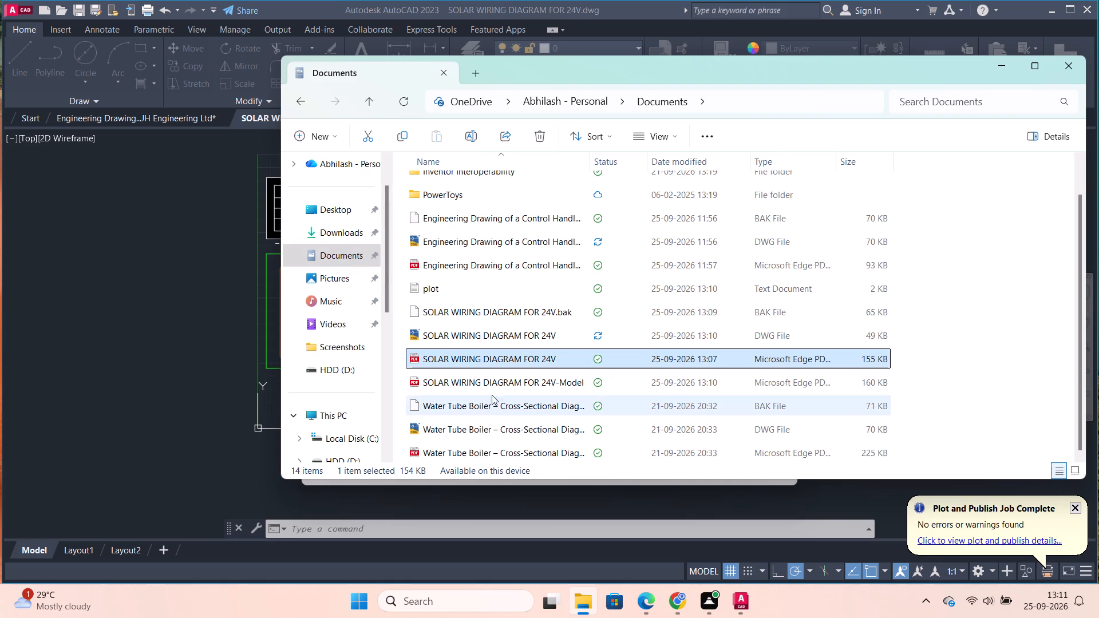
ctrl+click(491, 376)
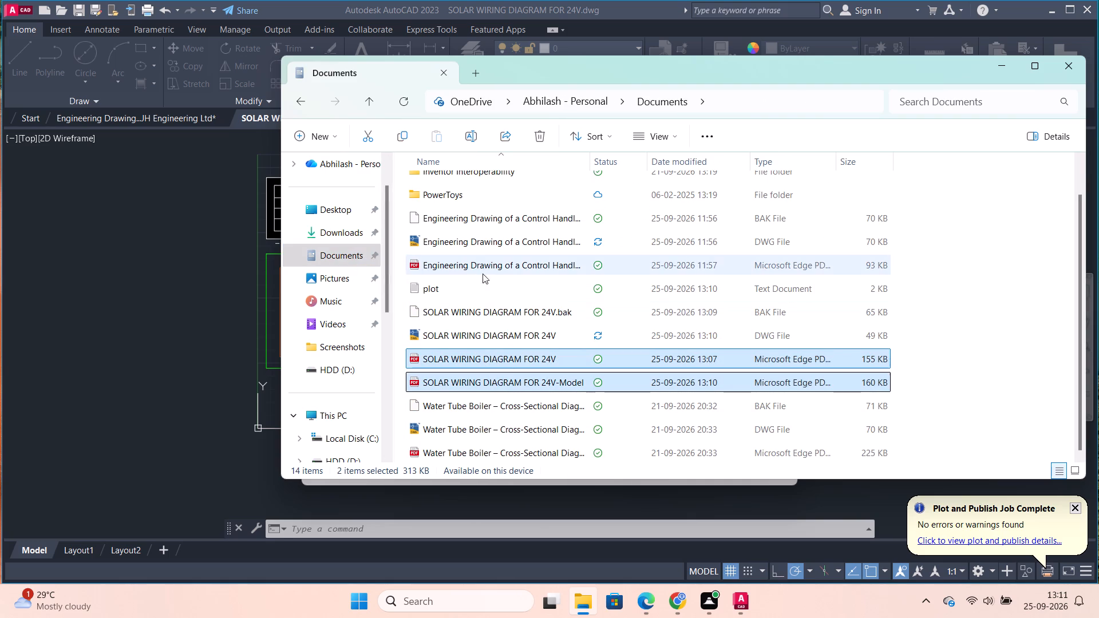
scroll(495, 345, down, 2)
scroll(450, 454, down, 3)
scroll(493, 328, up, 3)
scroll(492, 274, up, 2)
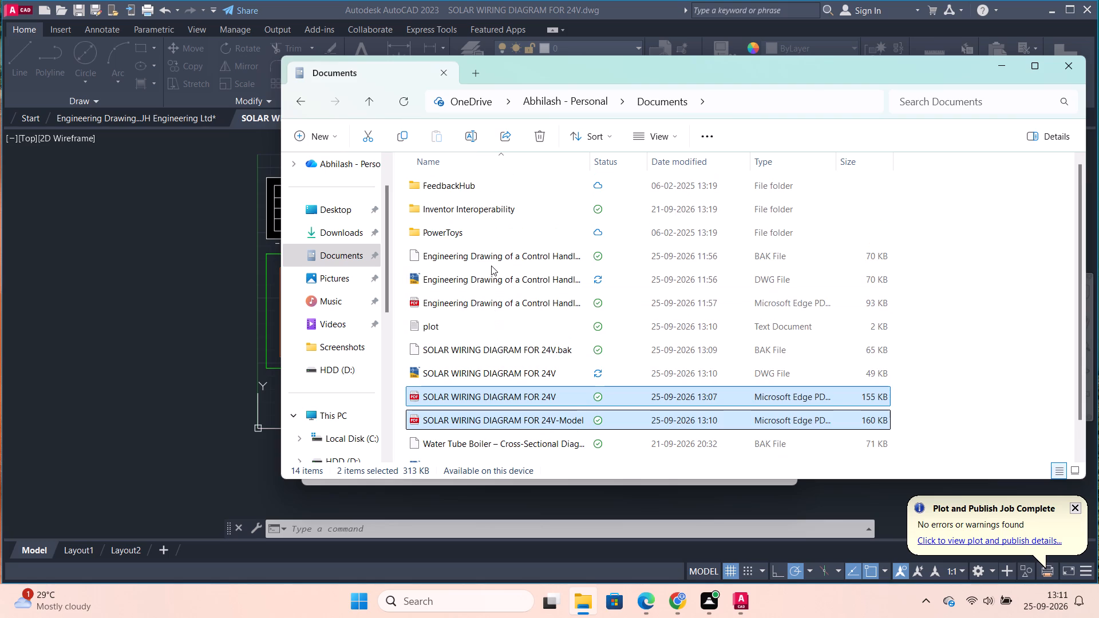
scroll(491, 266, up, 1)
scroll(574, 269, down, 4)
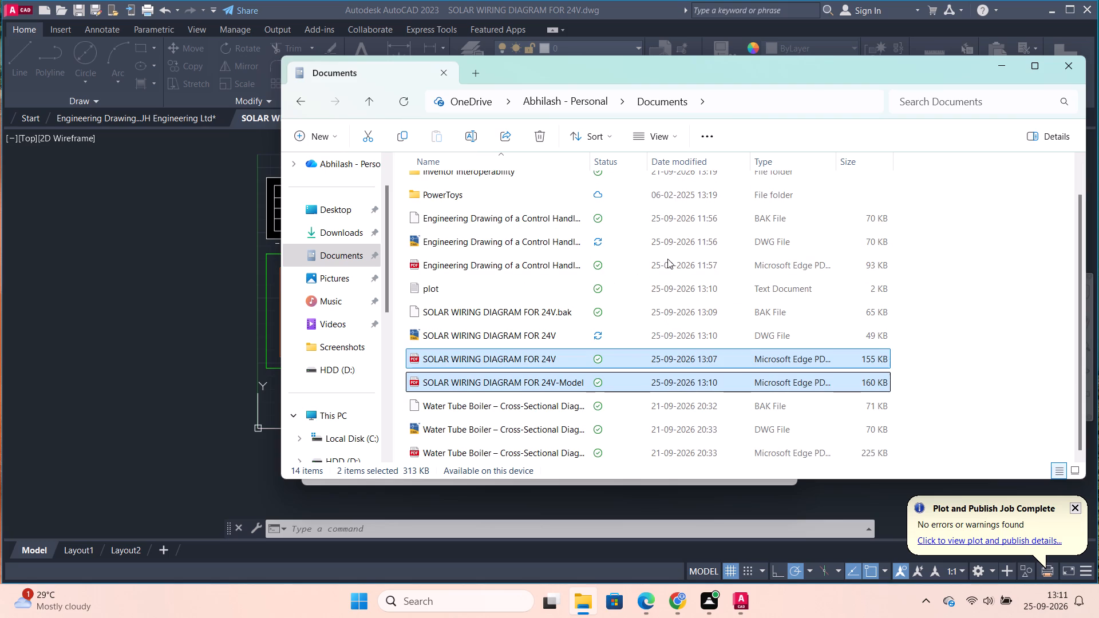
key(Delete)
scroll(623, 334, down, 4)
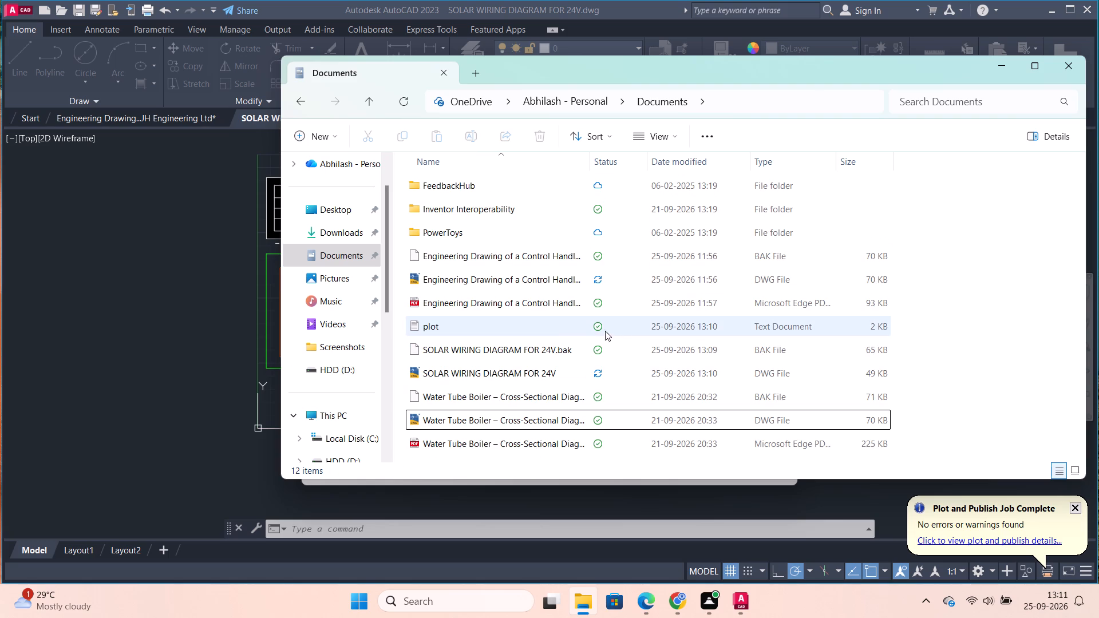
scroll(566, 326, down, 2)
Return to the Plot settings in AutoCAD, enable centering of the plot, and apply the settings to the layout.
click(176, 384)
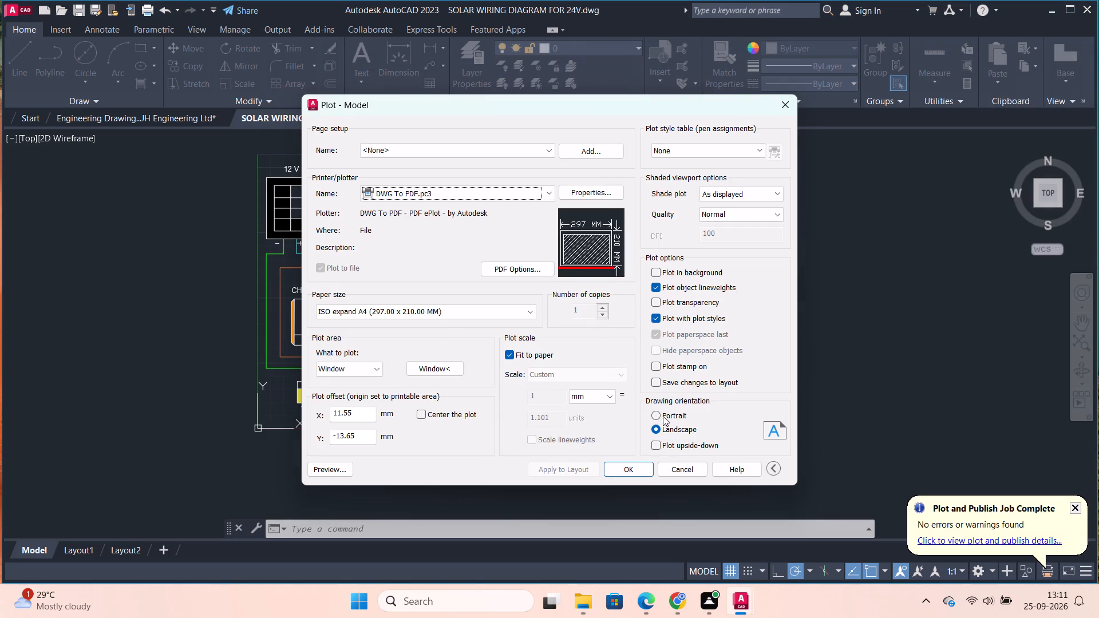
click(632, 465)
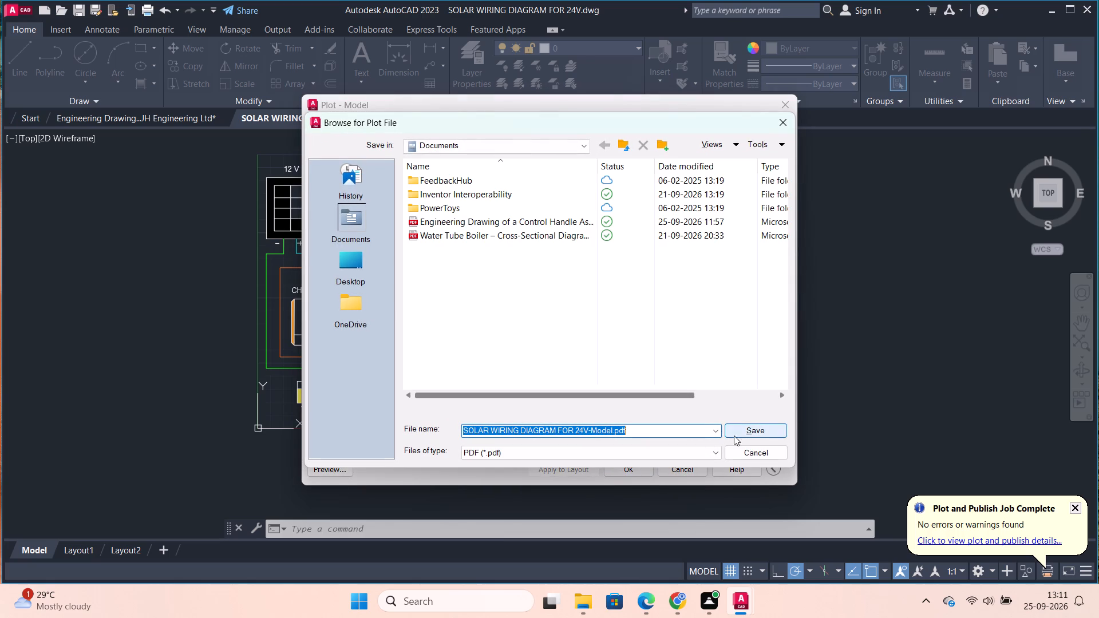
click(748, 445)
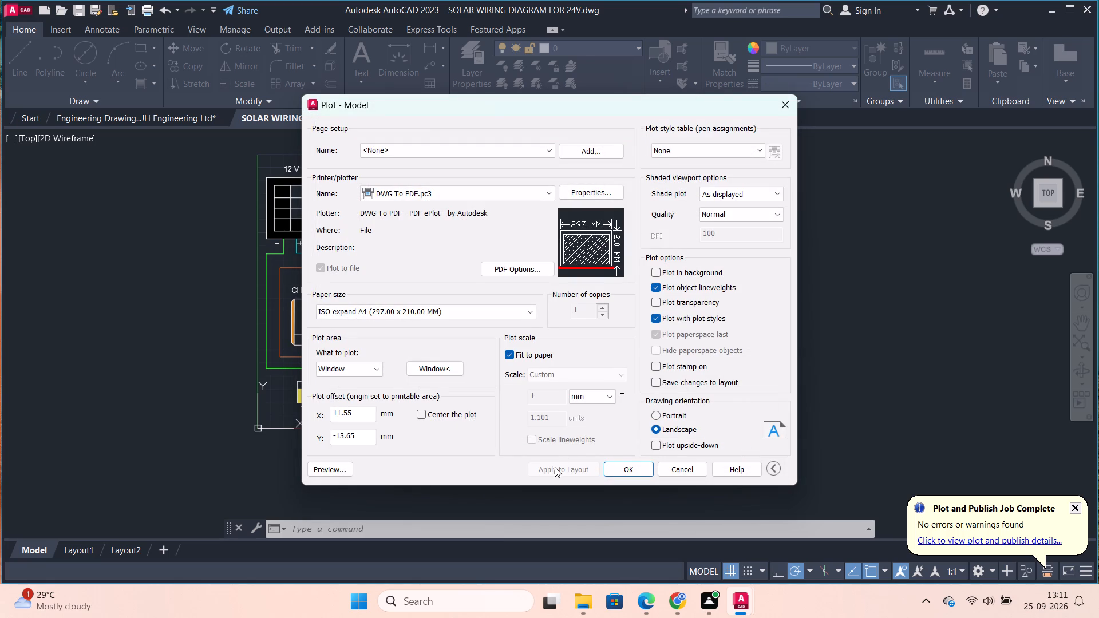
click(370, 369)
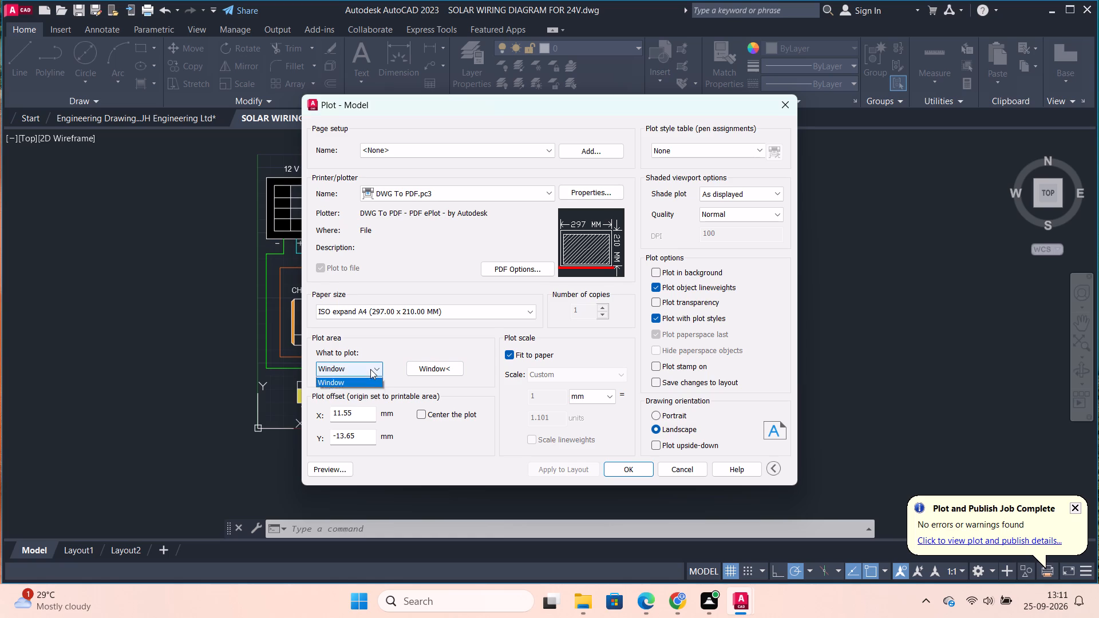
click(370, 369)
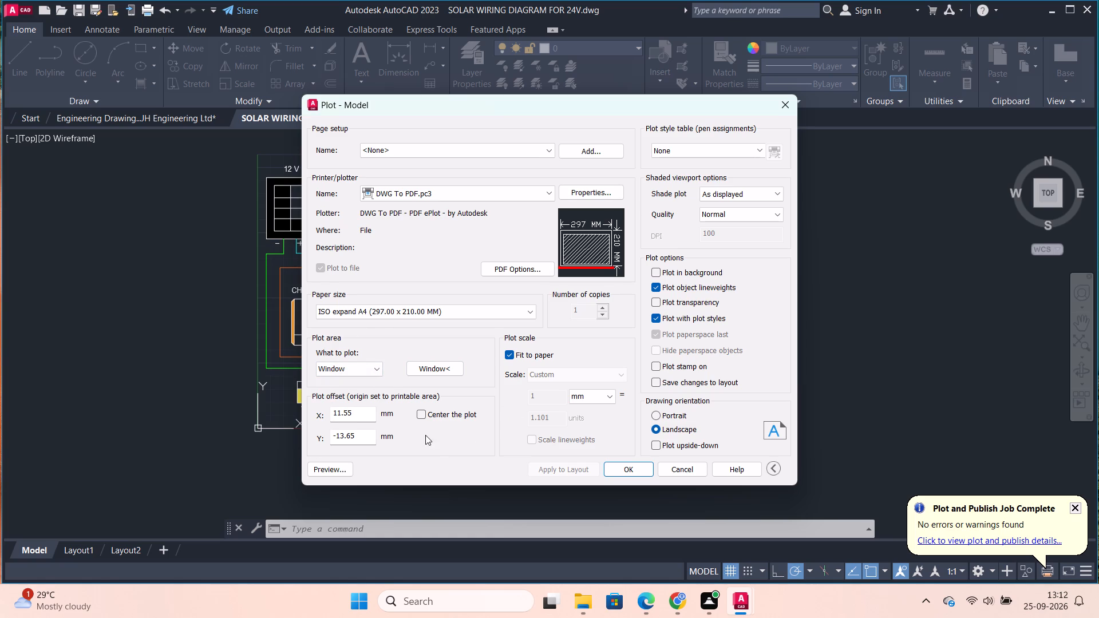
click(424, 419)
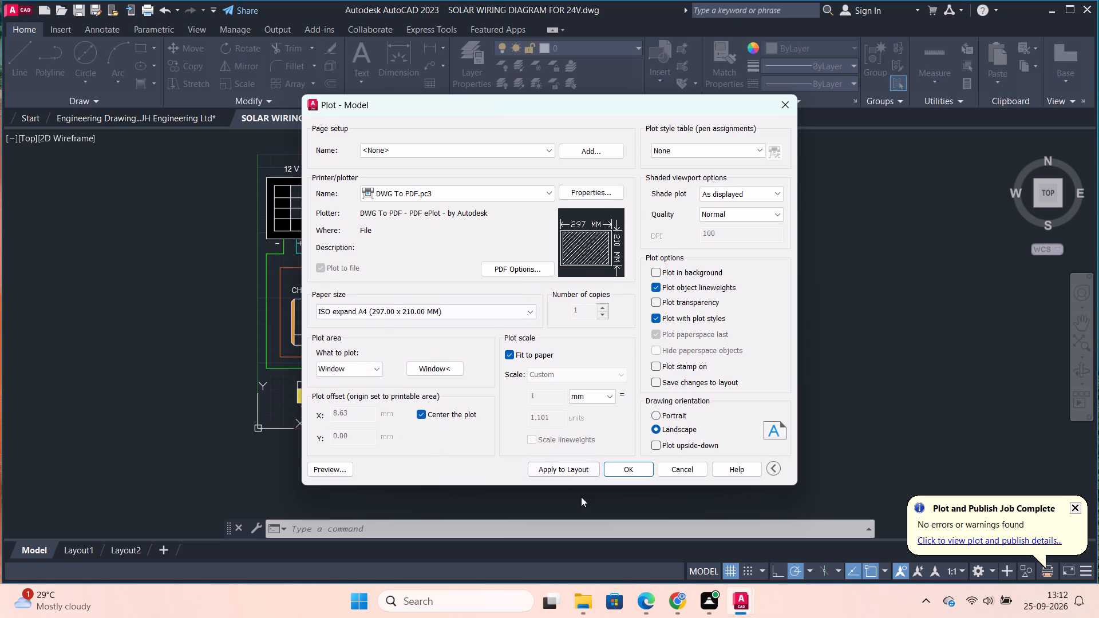
click(581, 470)
Plot the wiring diagram to the Documents folder as SOLAR WIRING DIAGRAM FOR 24V-Model.pdf.
click(262, 167)
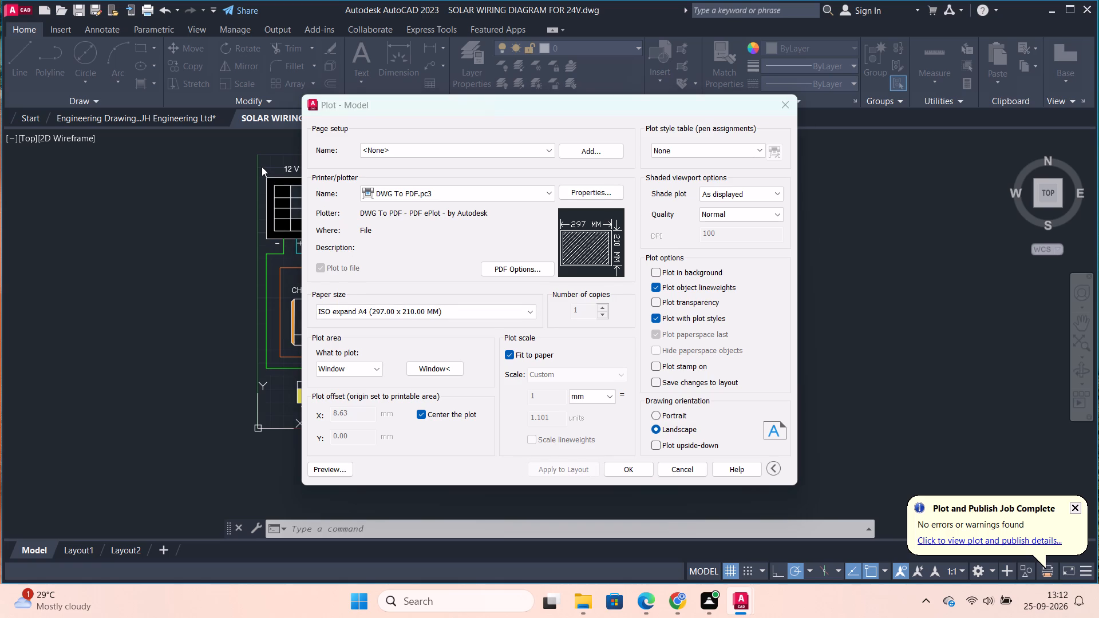
click(616, 473)
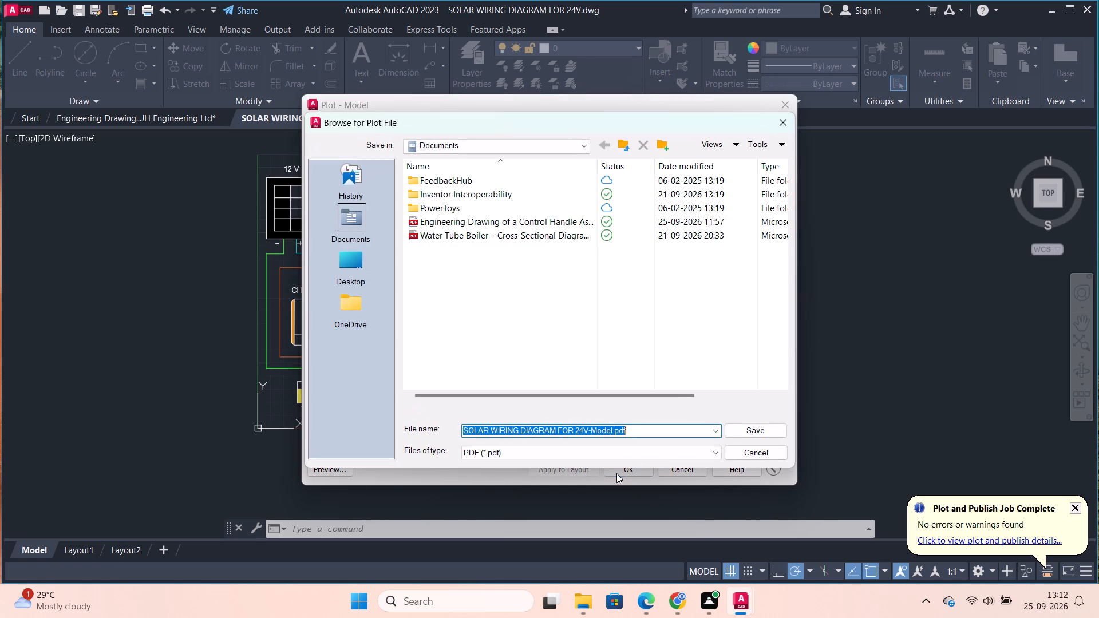
click(734, 426)
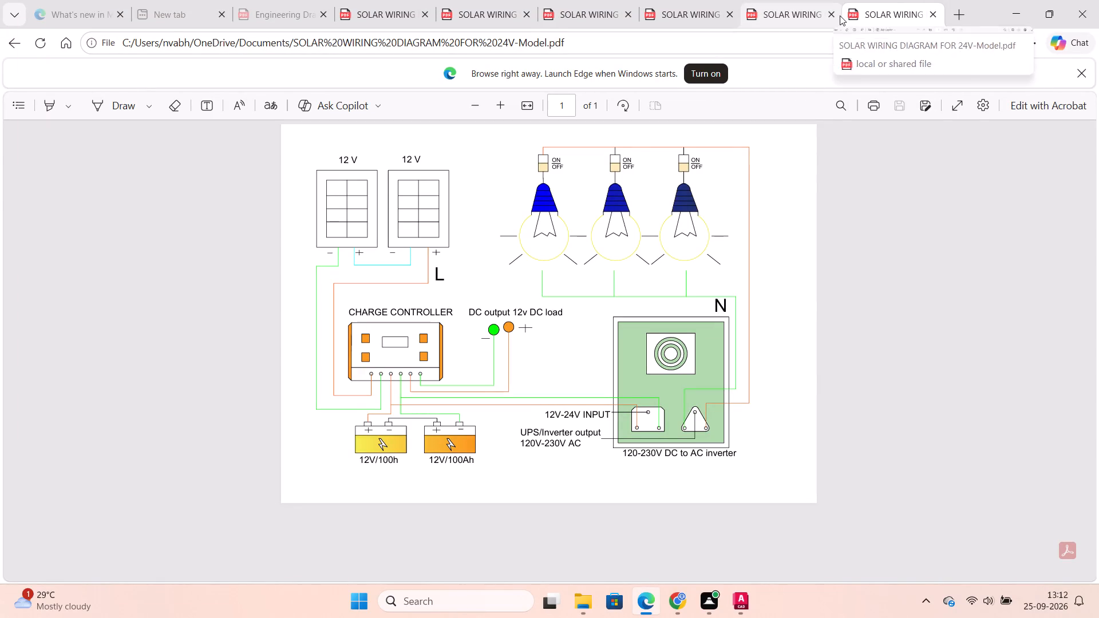
Close the five older SOLAR WIRING DIAGRAM tabs in Edge, keeping only the newly plotted PDF open.
click(886, 16)
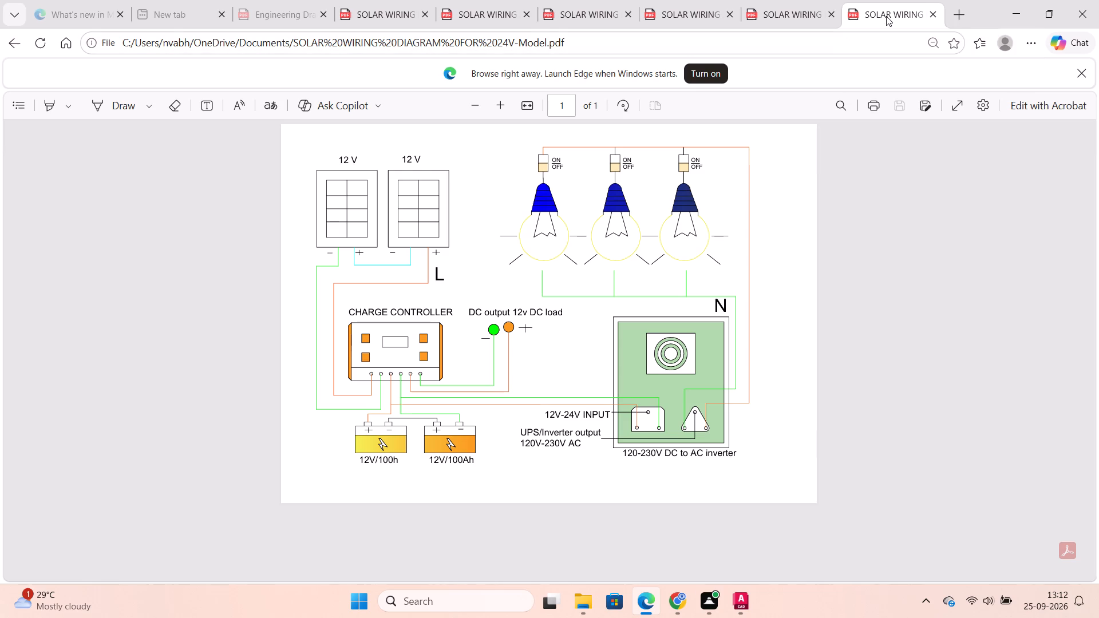
click(832, 18)
click(731, 14)
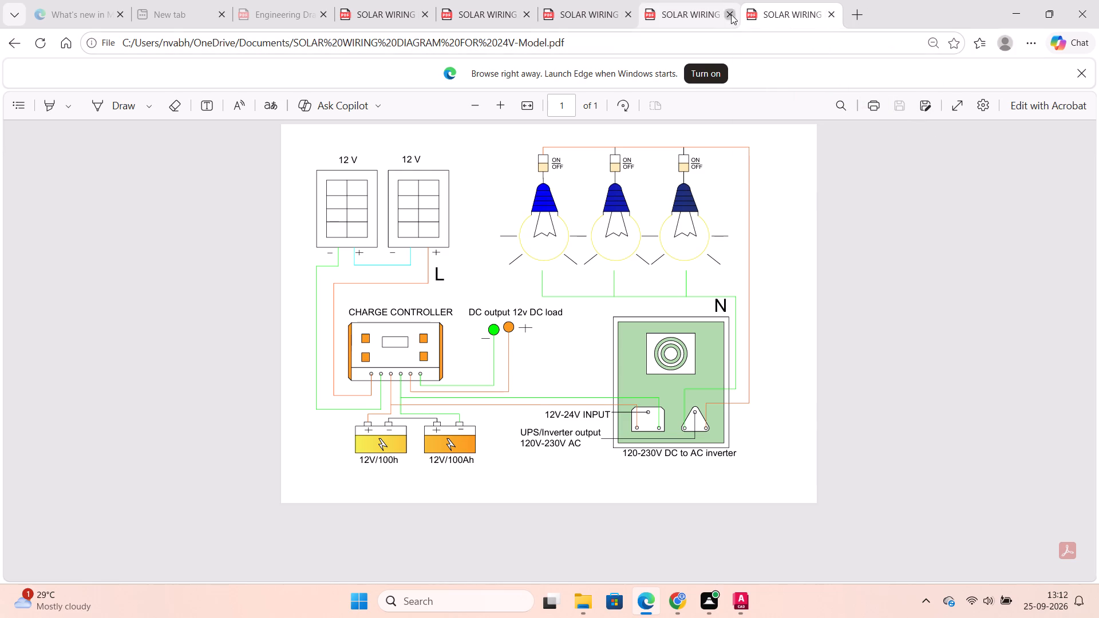
click(624, 19)
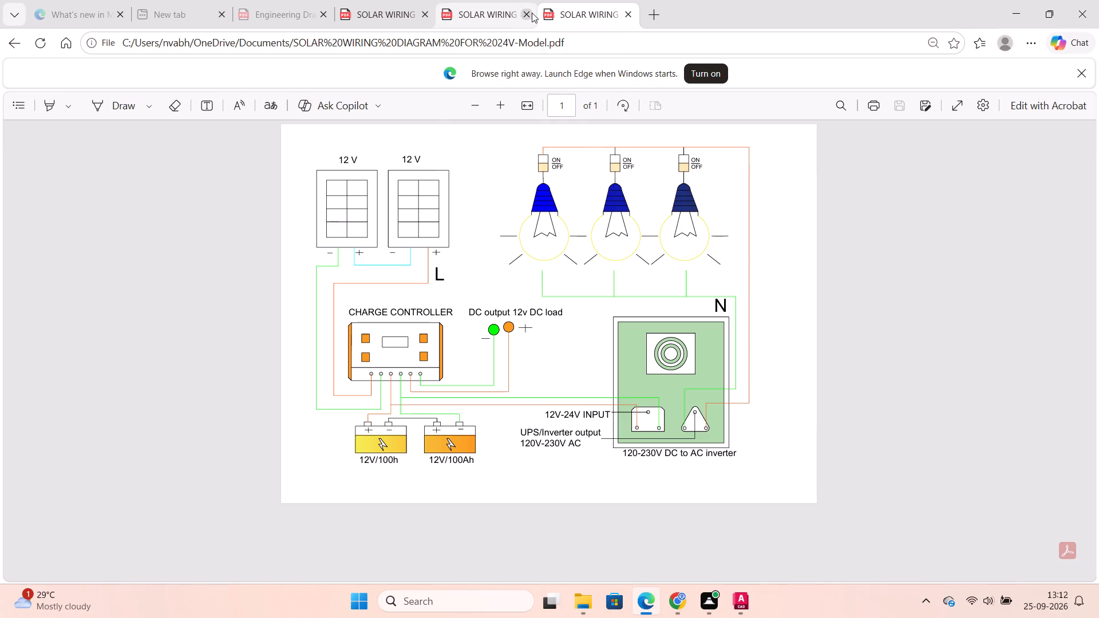
click(532, 13)
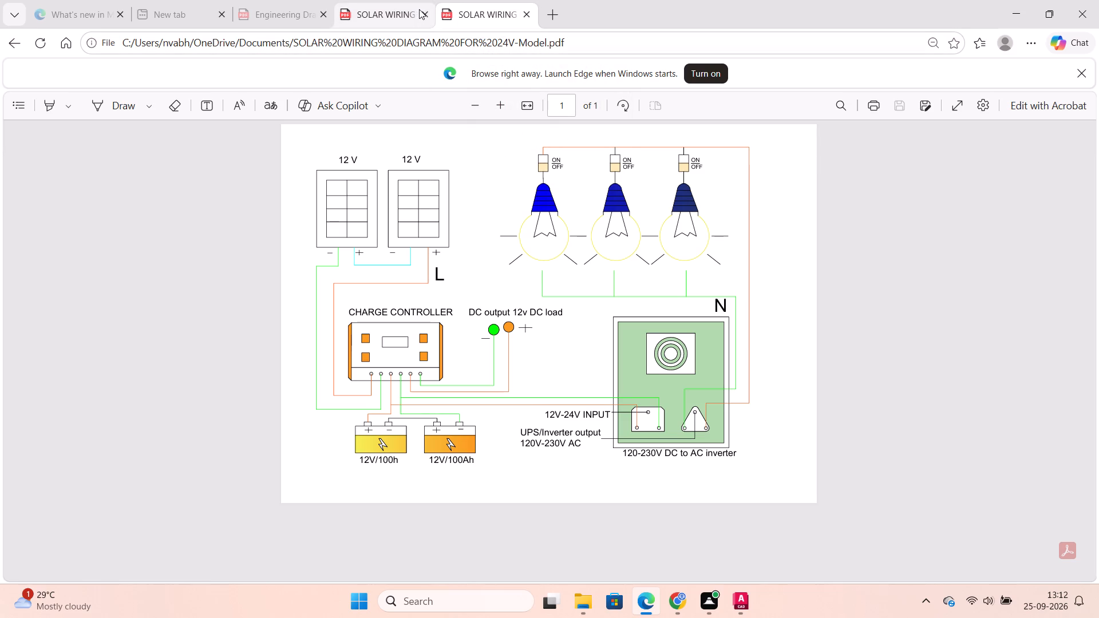
click(422, 15)
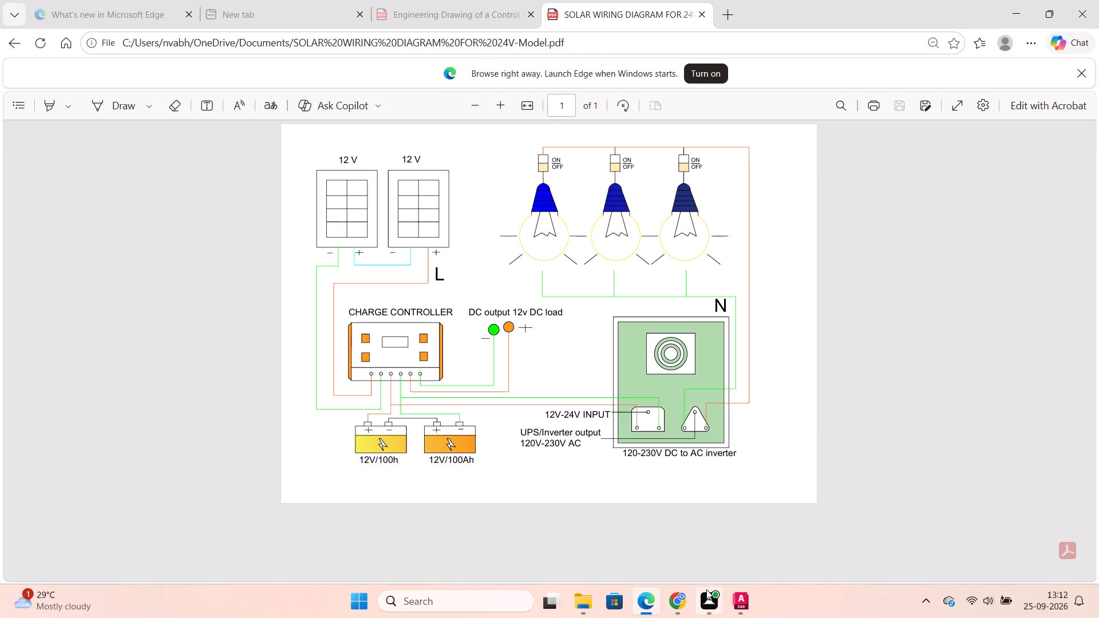